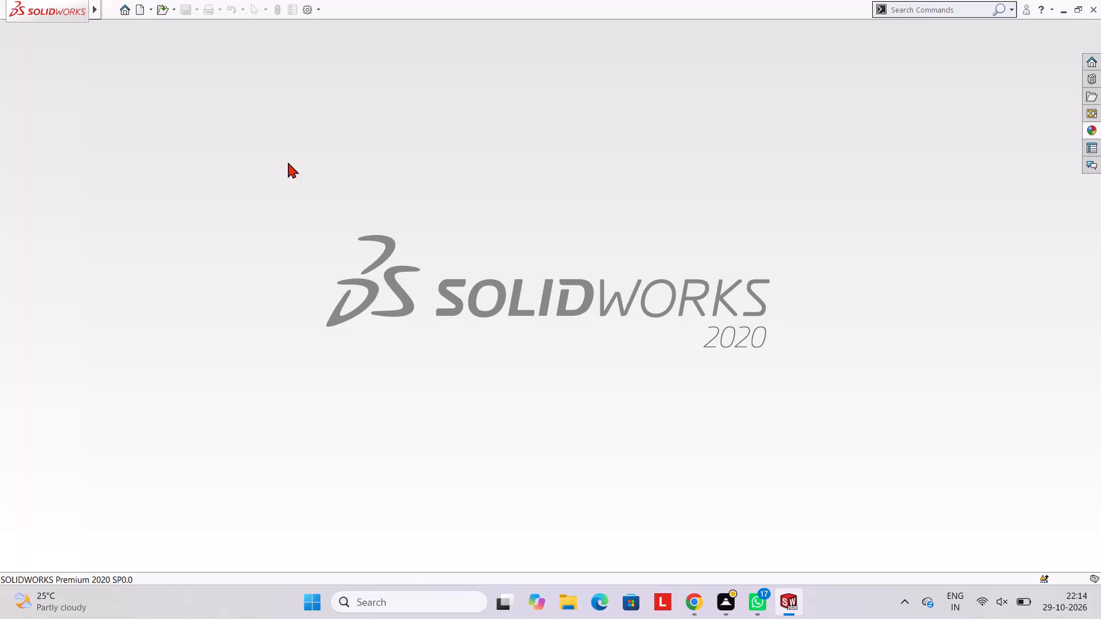
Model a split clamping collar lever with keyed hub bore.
Create a new part document.
click(140, 16)
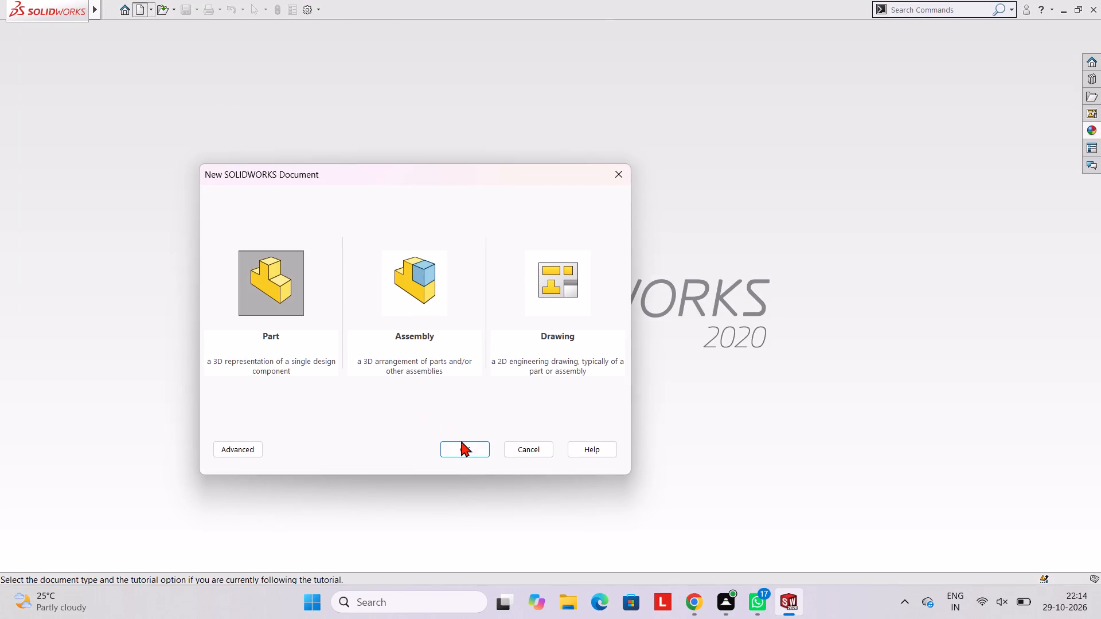
click(463, 450)
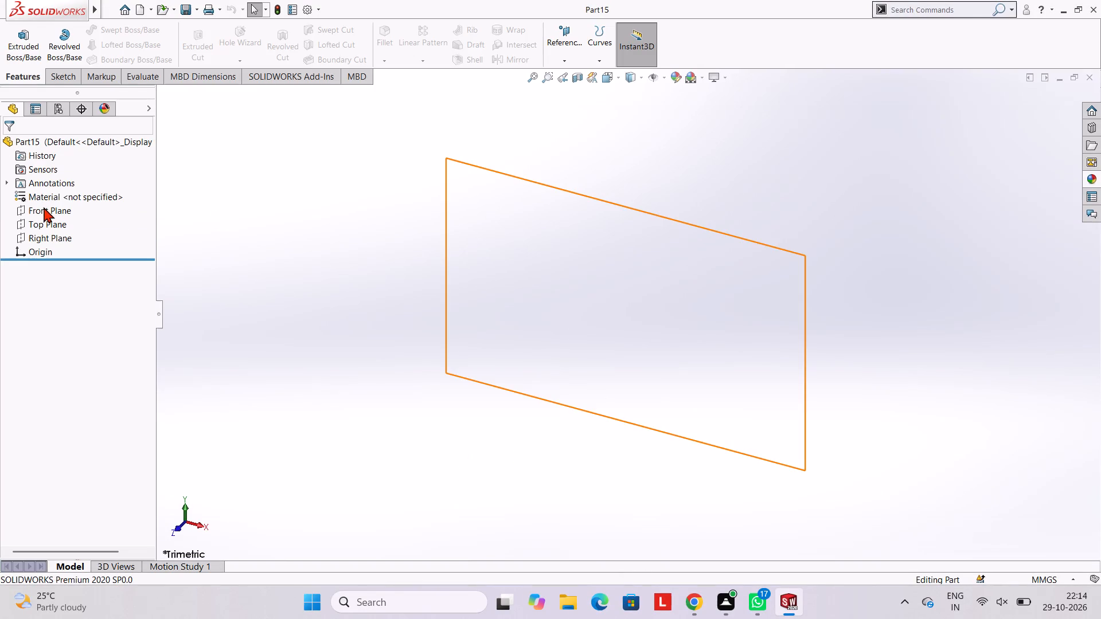
Start a sketch on the Front Plane.
click(43, 207)
click(53, 186)
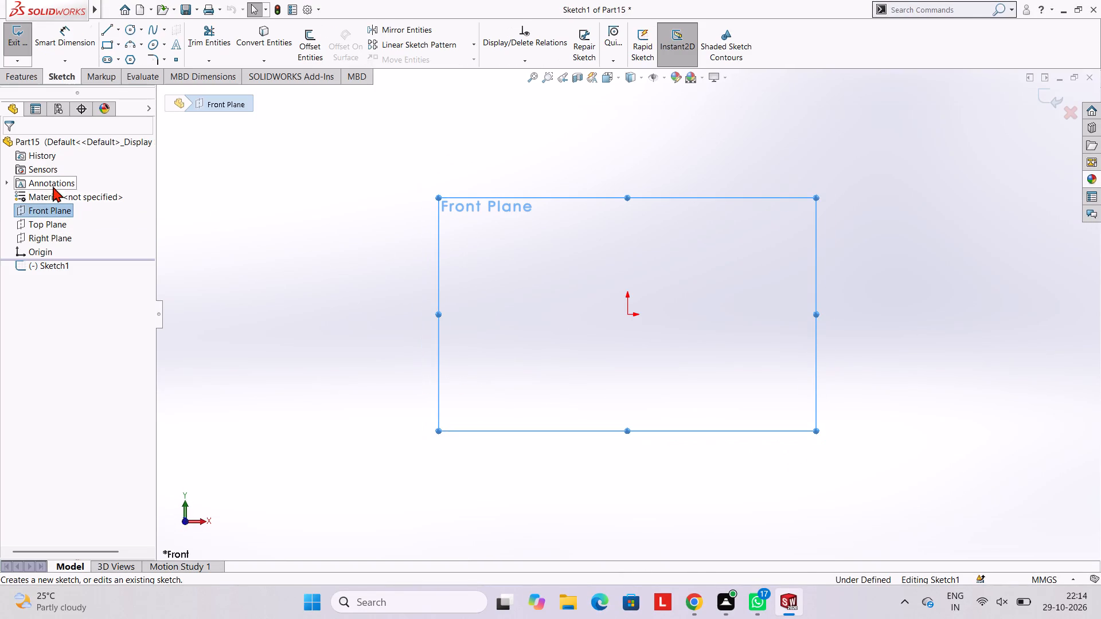
click(511, 269)
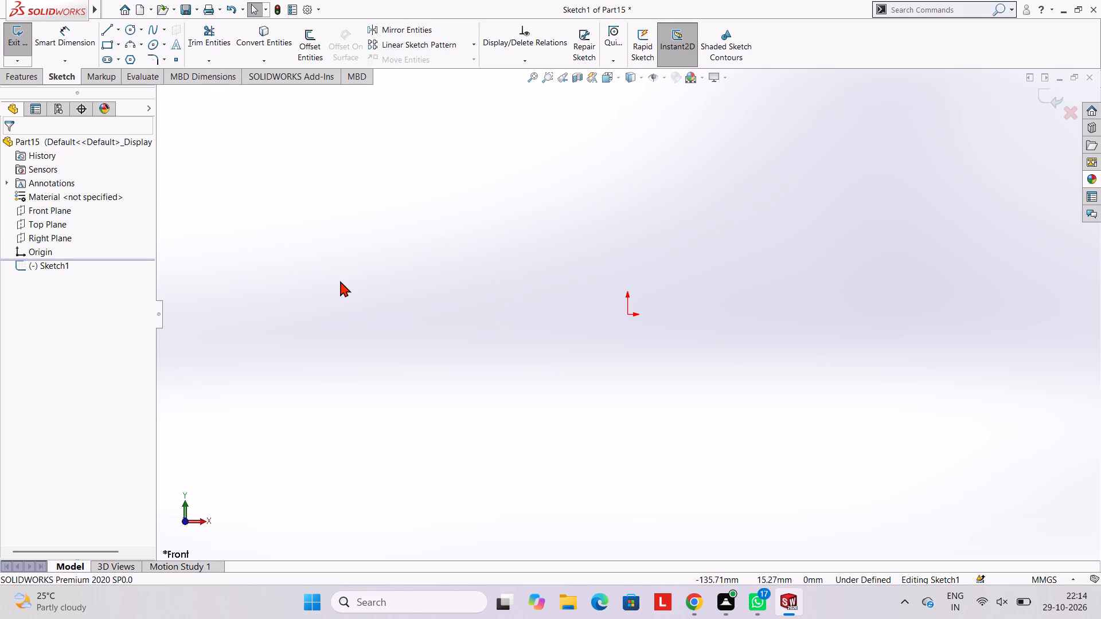
Draw an 80 mm horizontal line extending from the origin along the positive X direction.
click(101, 29)
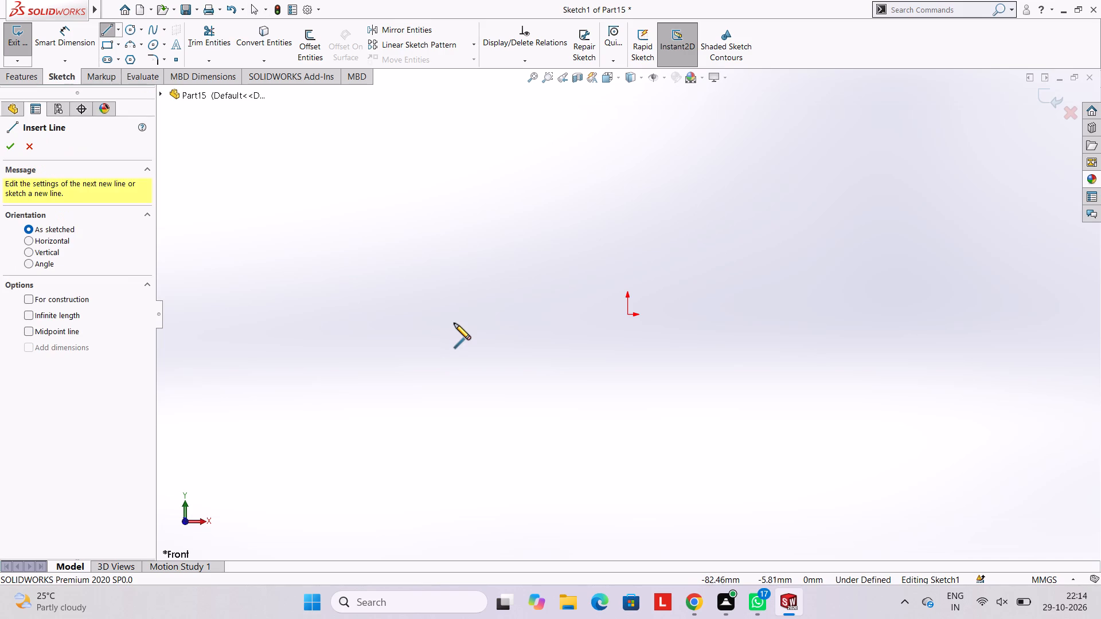
click(627, 316)
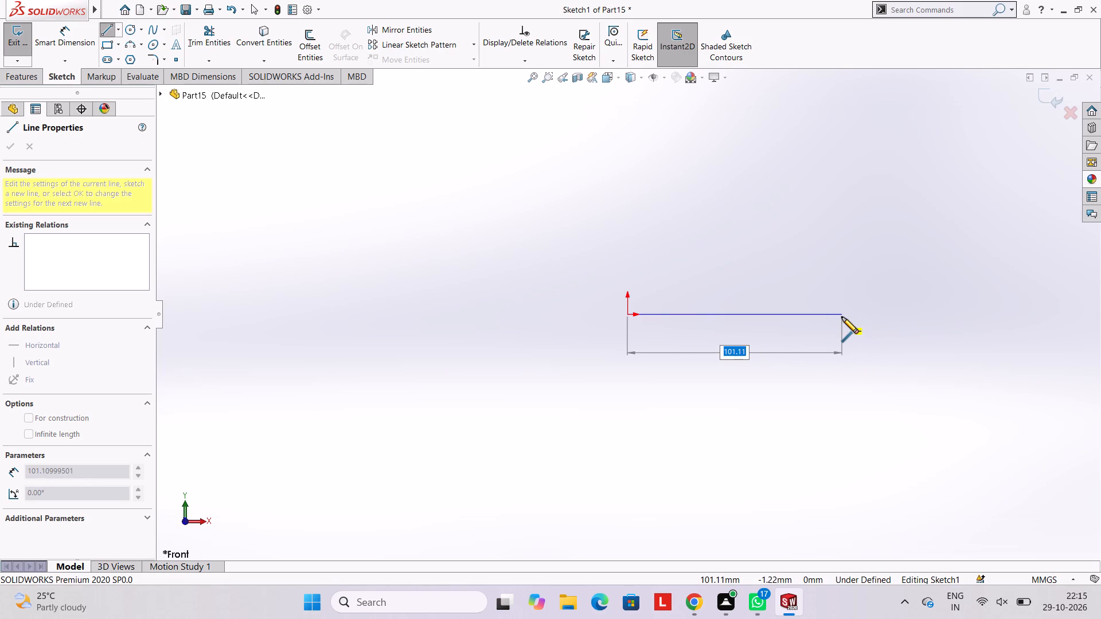
text(80)
key(Return)
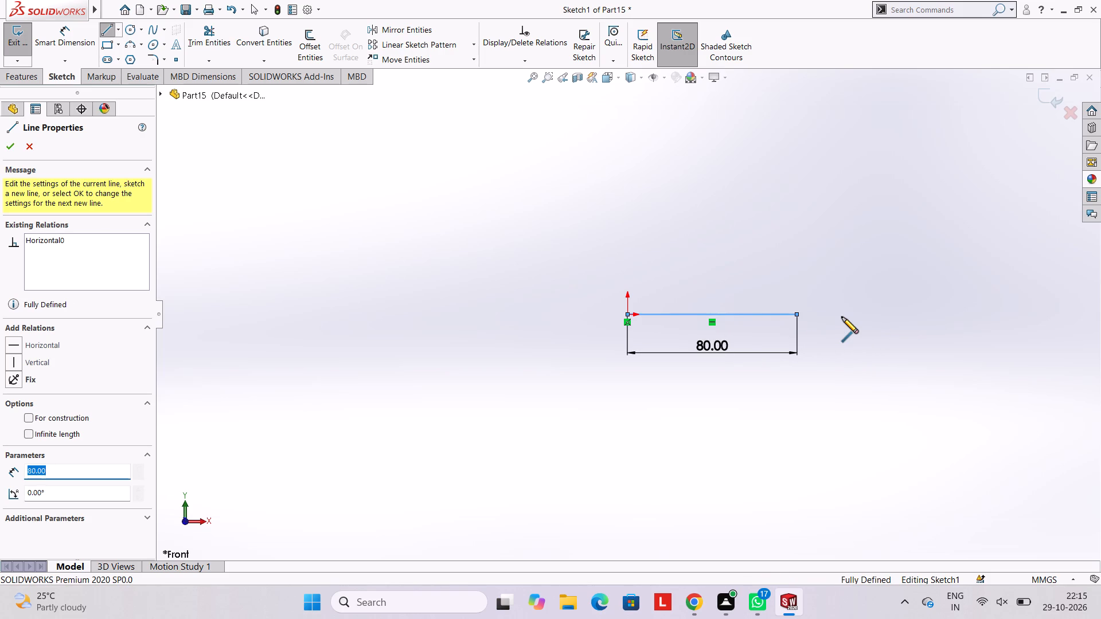
key(Escape)
key(Escape)
key(Escape)
key(Escape)
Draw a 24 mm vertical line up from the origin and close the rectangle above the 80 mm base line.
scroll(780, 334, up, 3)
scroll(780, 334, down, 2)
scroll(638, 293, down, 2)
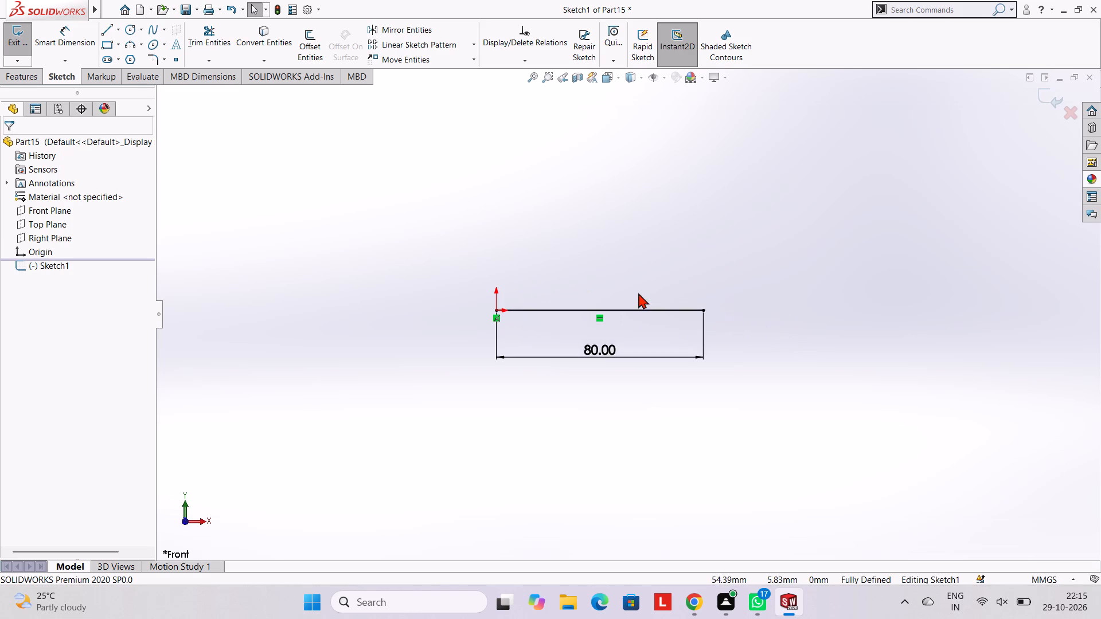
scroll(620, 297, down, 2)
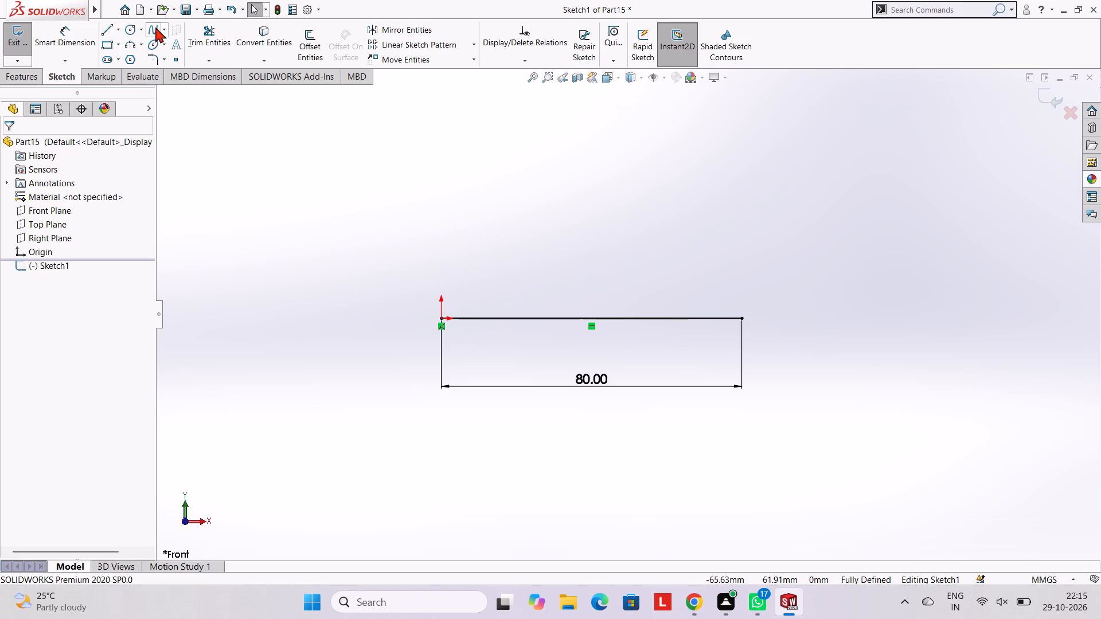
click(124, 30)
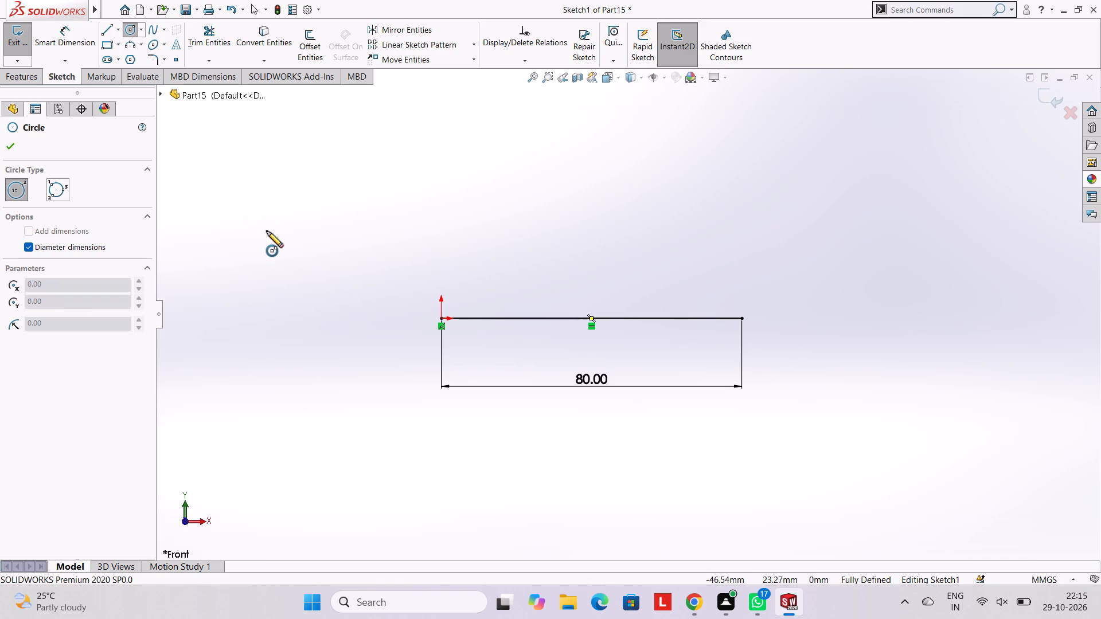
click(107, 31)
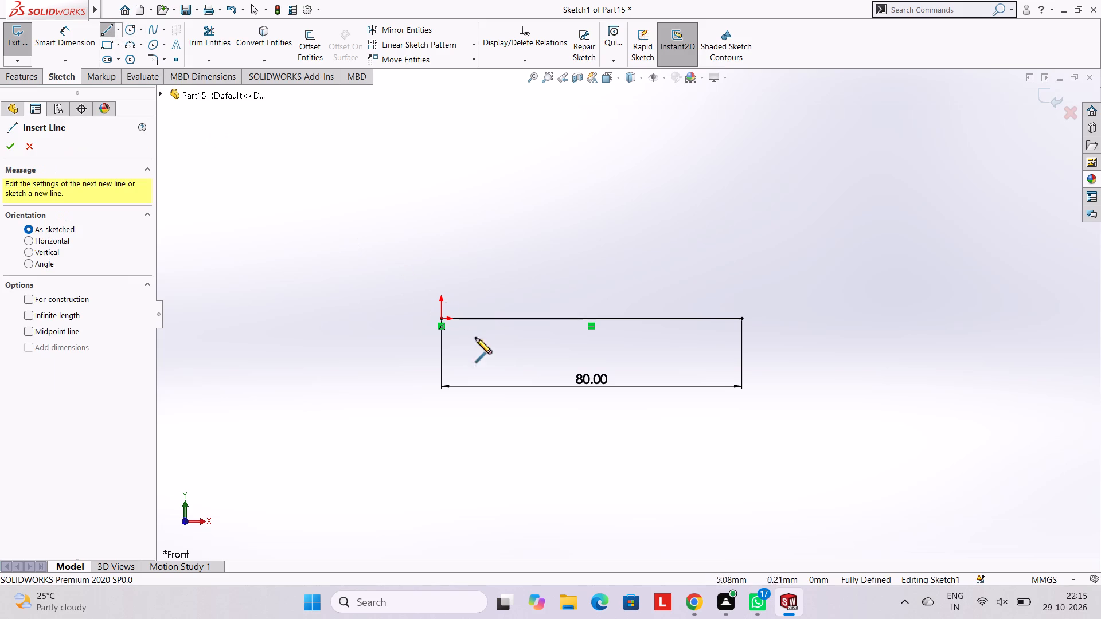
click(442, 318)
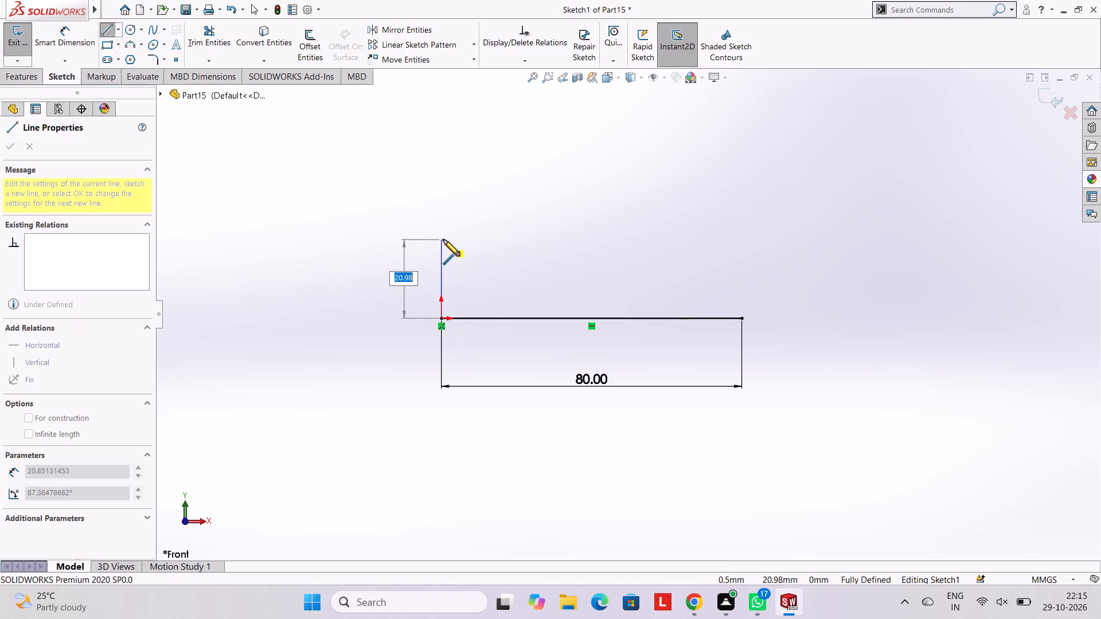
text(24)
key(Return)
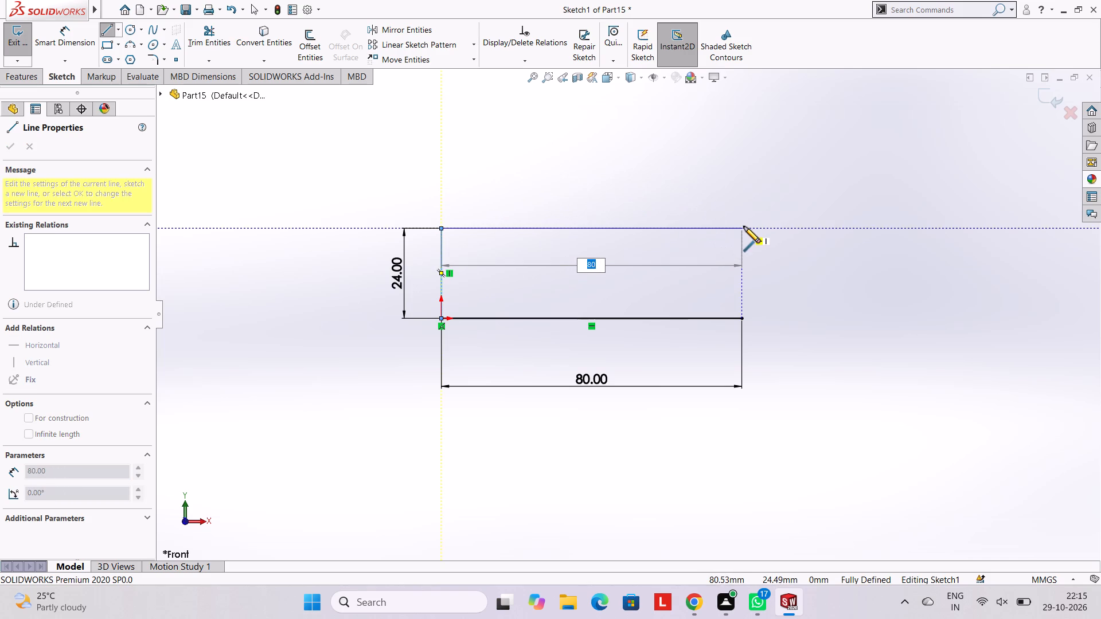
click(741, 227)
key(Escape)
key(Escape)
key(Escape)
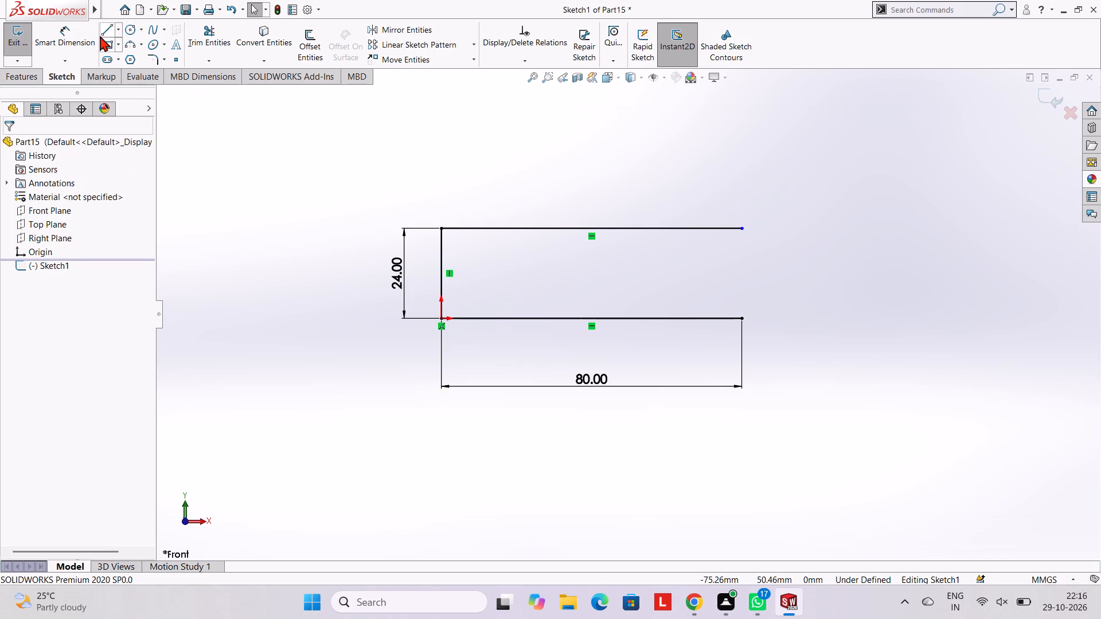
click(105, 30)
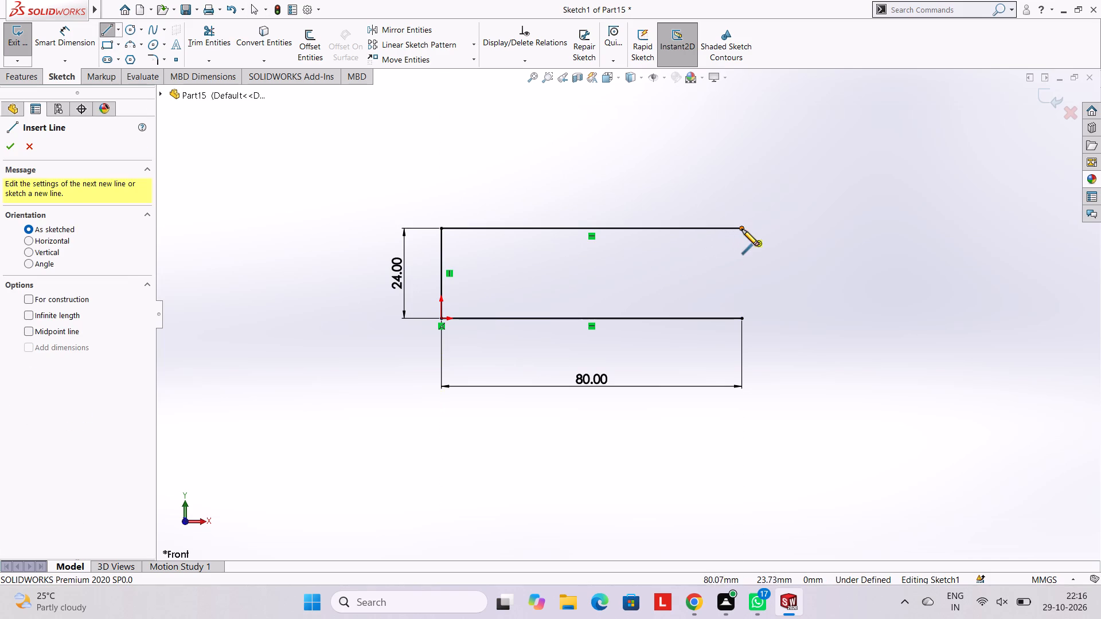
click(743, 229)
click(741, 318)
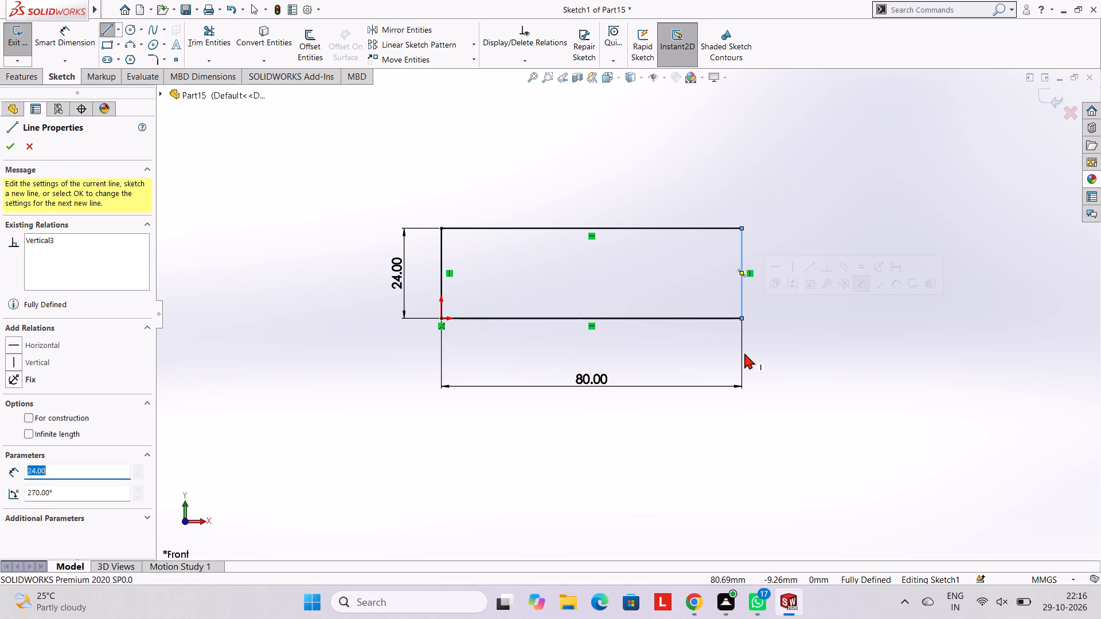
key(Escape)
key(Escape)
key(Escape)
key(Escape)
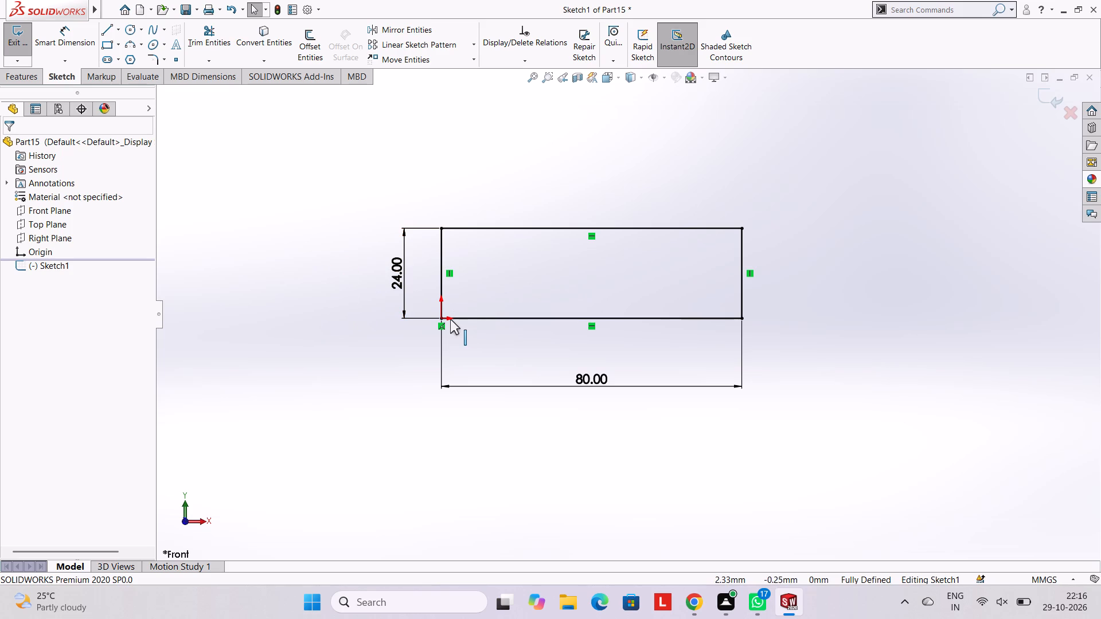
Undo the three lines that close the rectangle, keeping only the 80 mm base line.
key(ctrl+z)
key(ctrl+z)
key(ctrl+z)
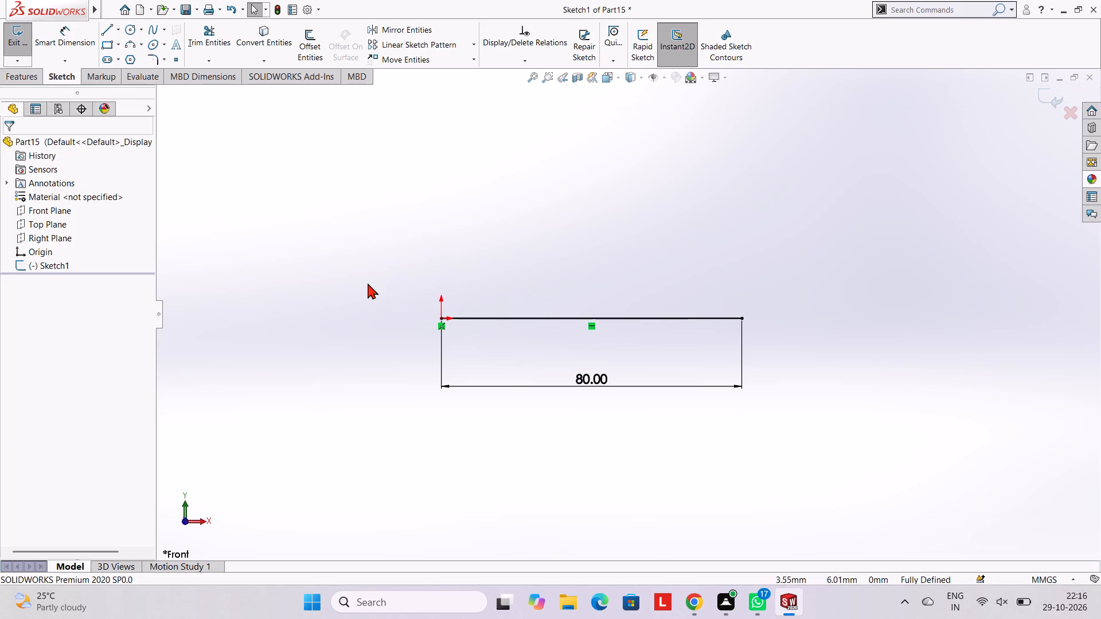
Draw a 26 mm vertical line up from the origin and close the rectangle above the 80 mm base line.
click(103, 22)
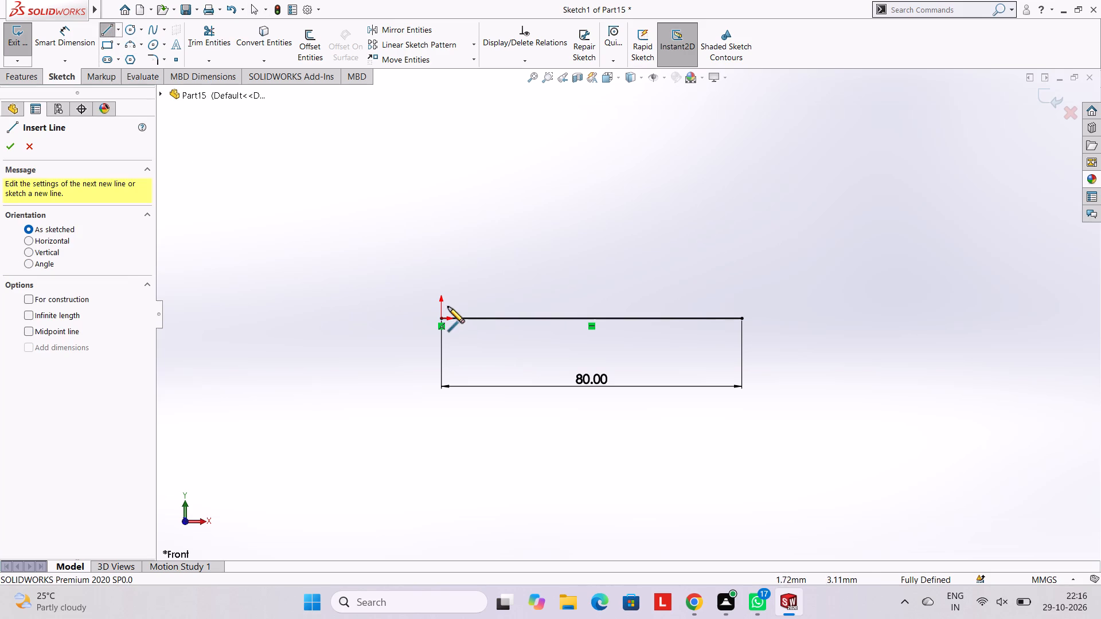
click(442, 317)
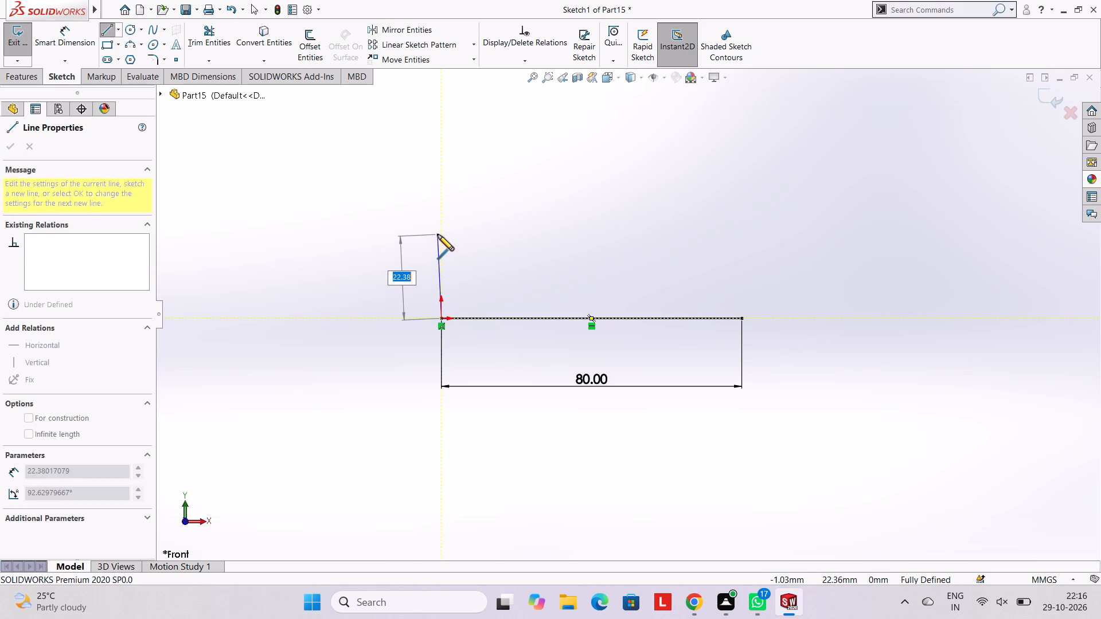
text(26)
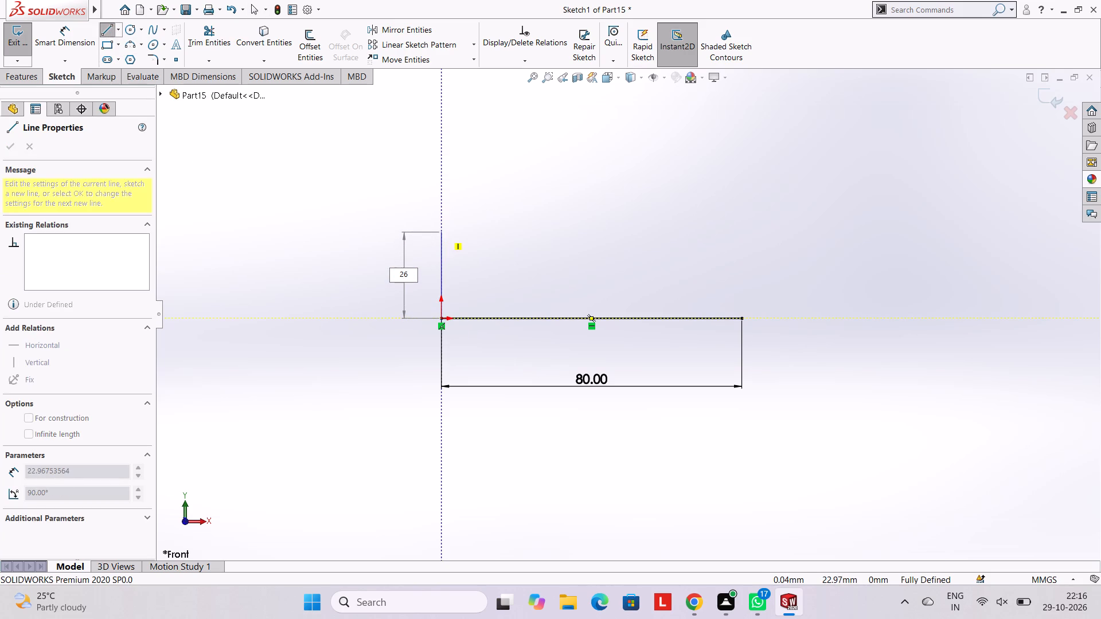
key(Return)
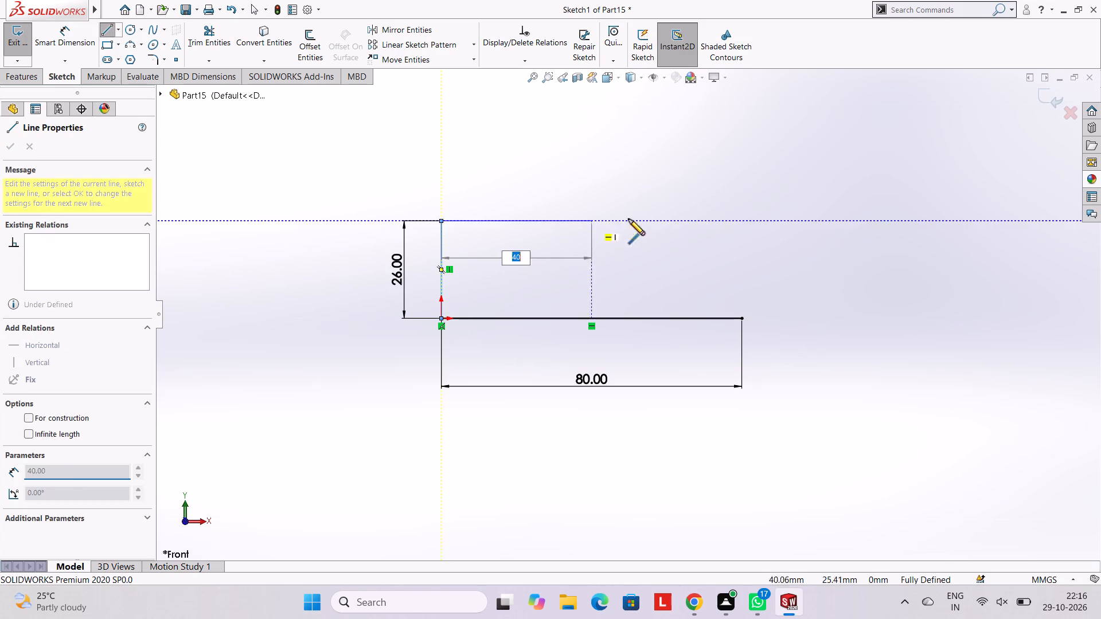
click(743, 219)
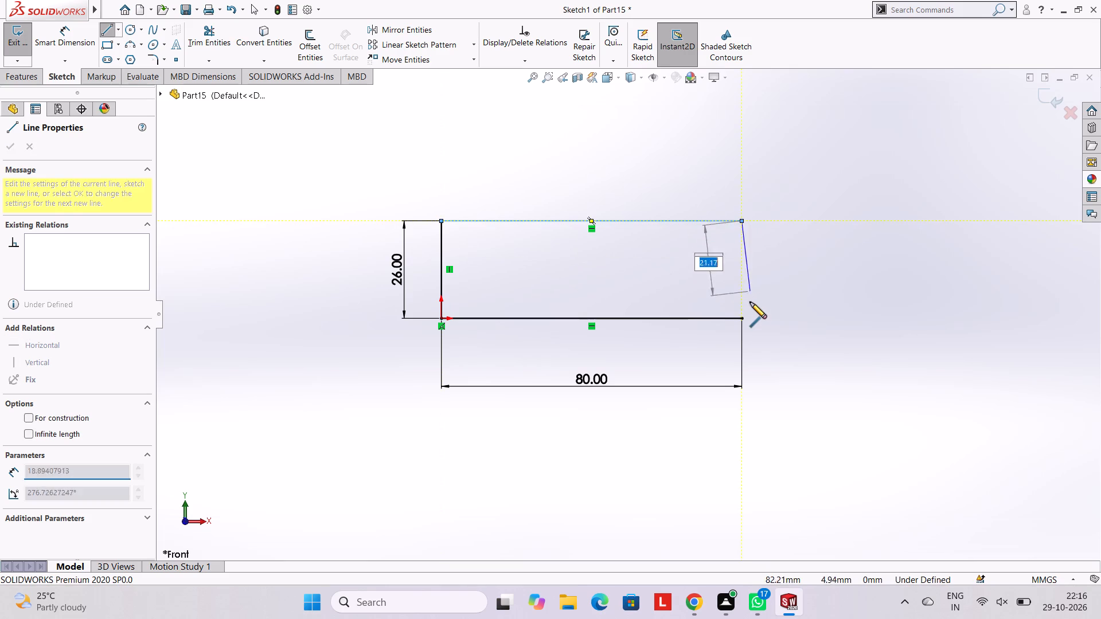
click(741, 320)
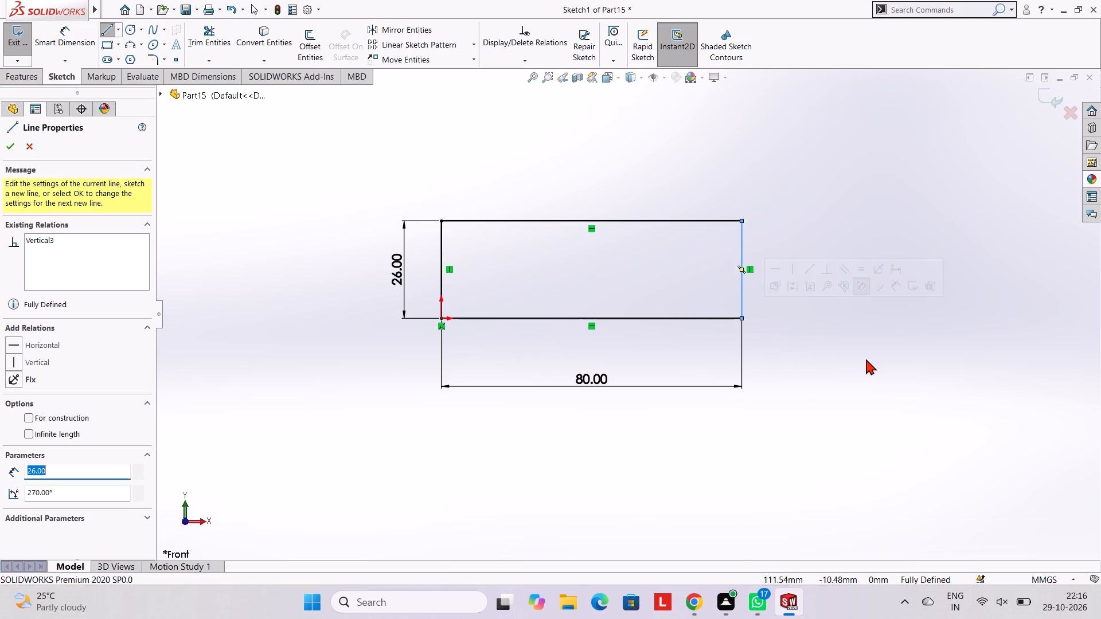
key(Escape)
key(Escape)
key(Escape)
key(Escape)
key(Escape)
key(Escape)
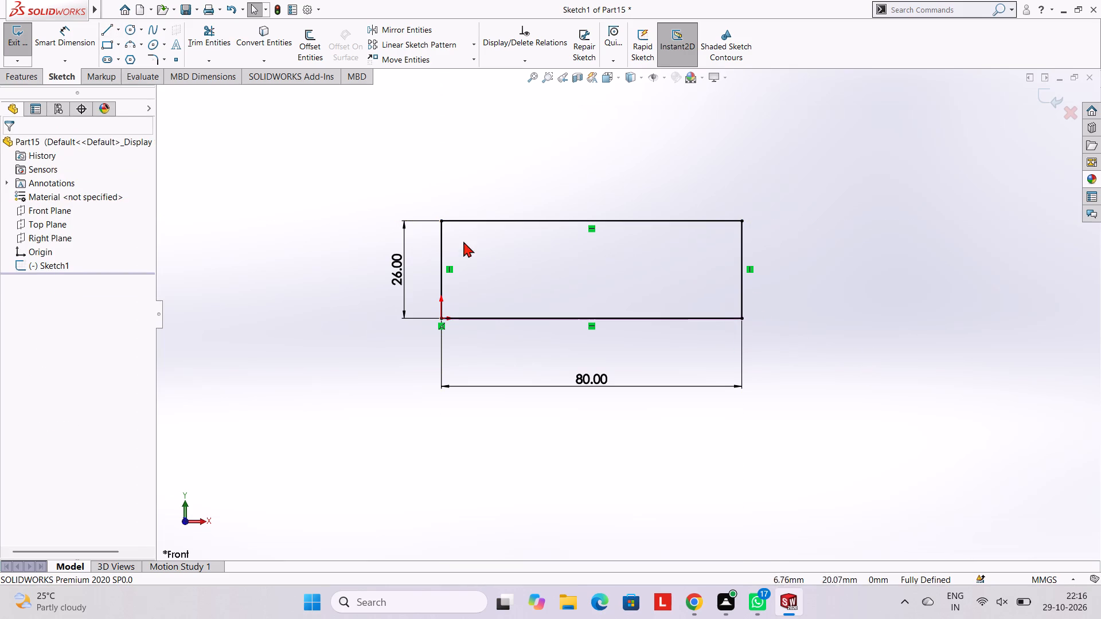
Extrude the rectangle as a blind boss 24 mm deep in the reversed direction.
click(23, 77)
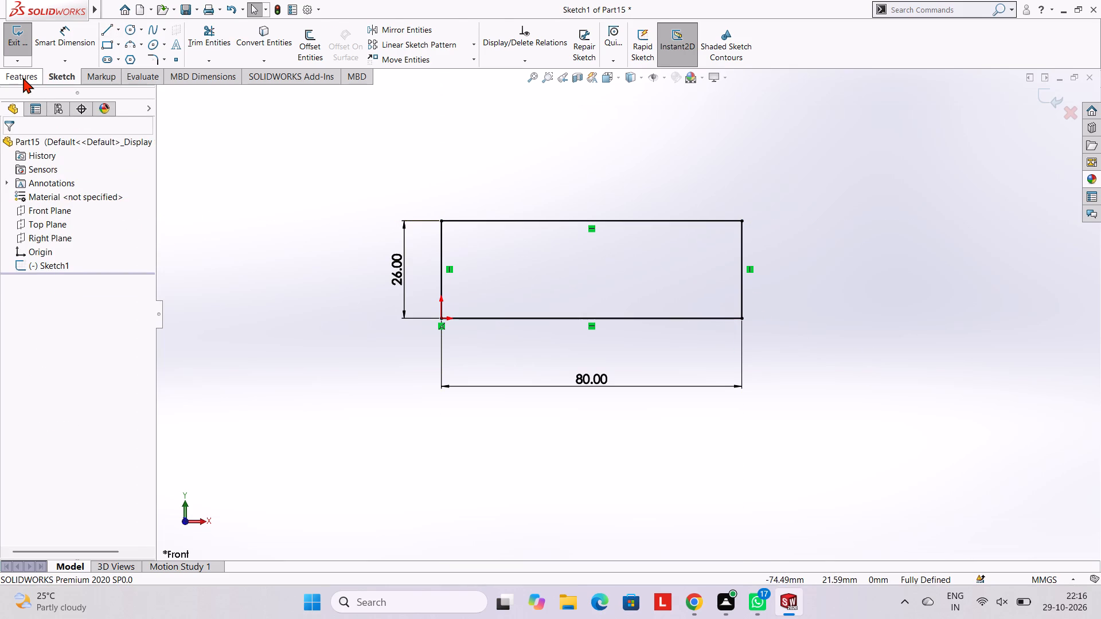
click(25, 58)
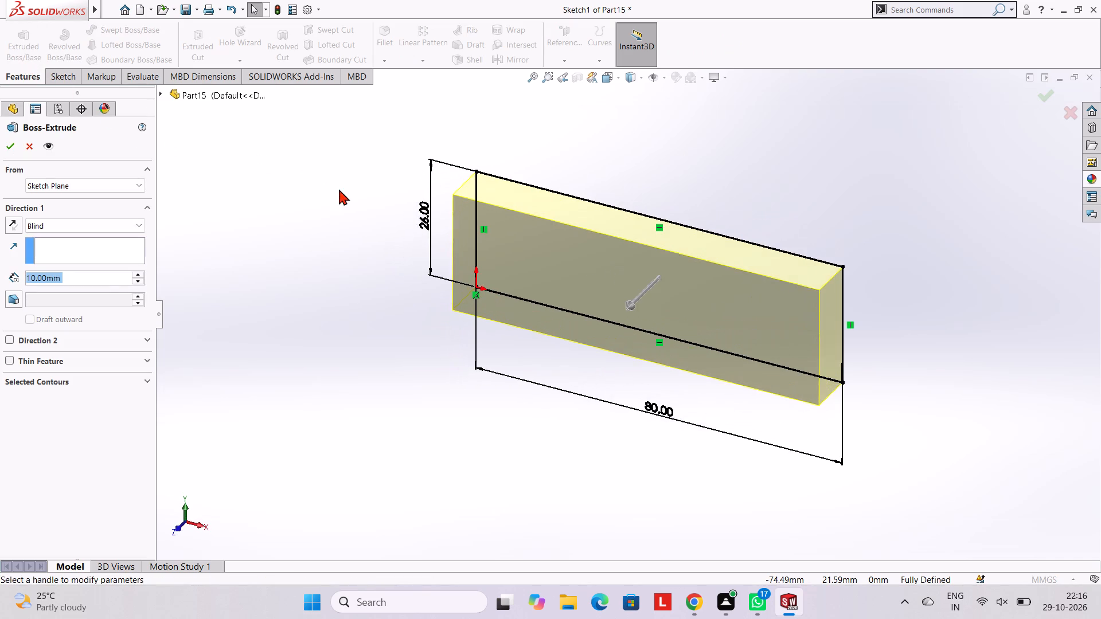
click(5, 226)
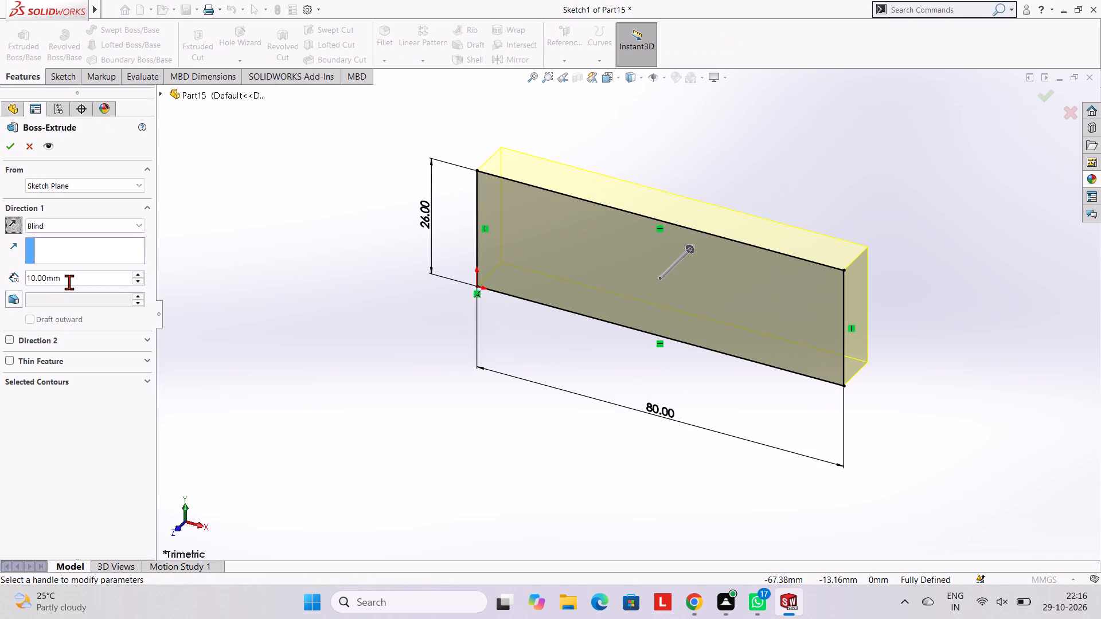
click(69, 282)
key(BackSpace)
key(BackSpace)
key(BackSpace)
key(BackSpace)
key(BackSpace)
key(BackSpace)
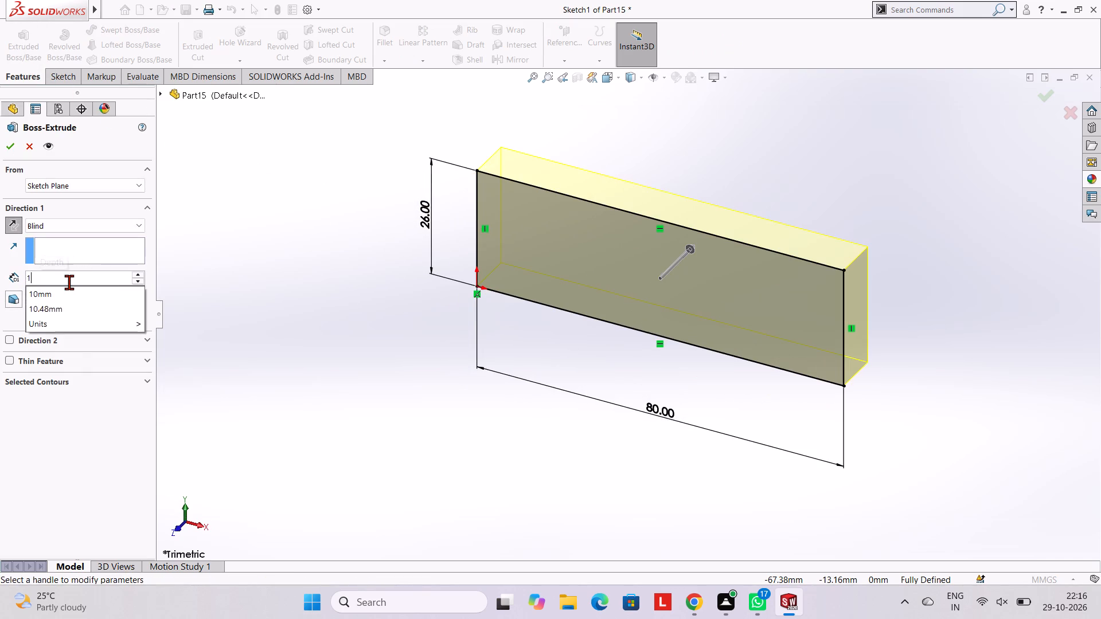
key(BackSpace)
key(BackSpace)
text(24)
key(Return)
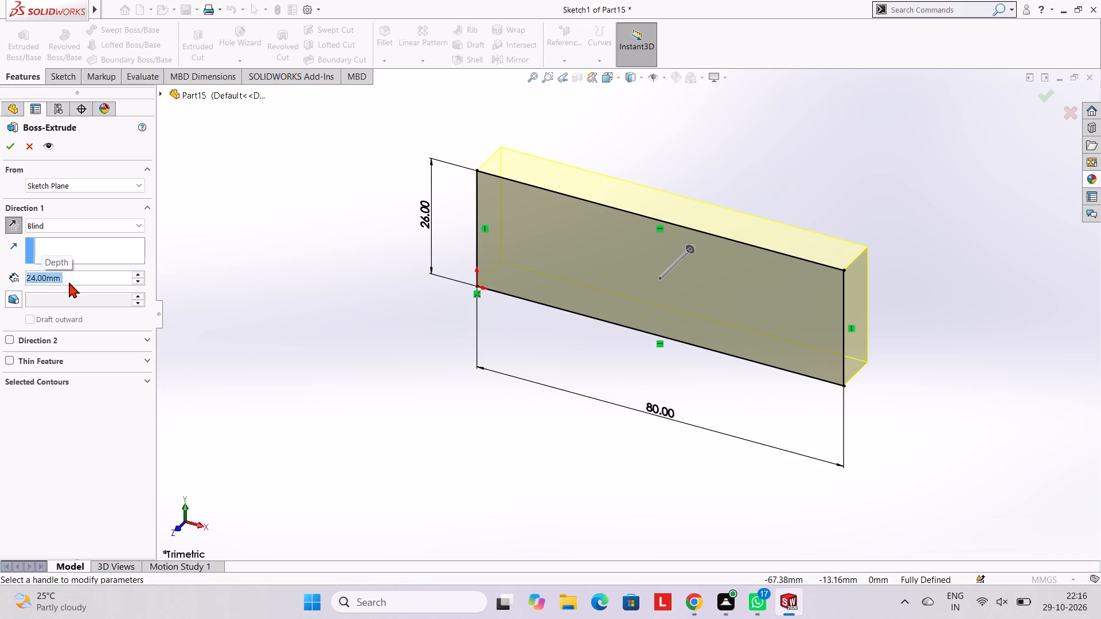
click(9, 148)
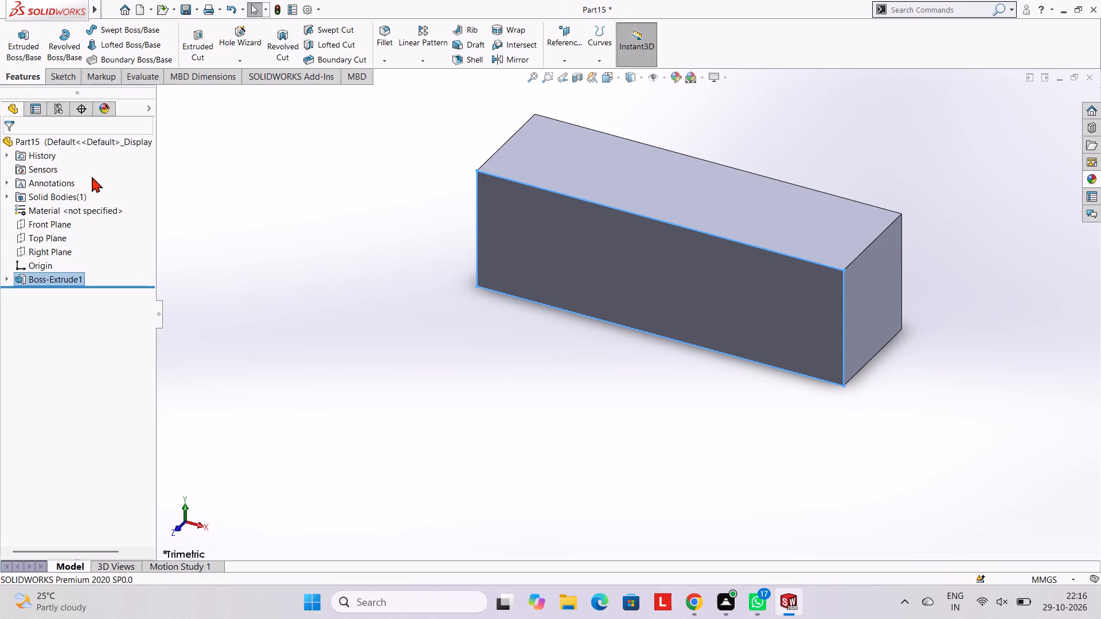
click(261, 173)
Start a sketch on the block's top face and view it face-on.
scroll(635, 259, up, 3)
scroll(635, 259, down, 3)
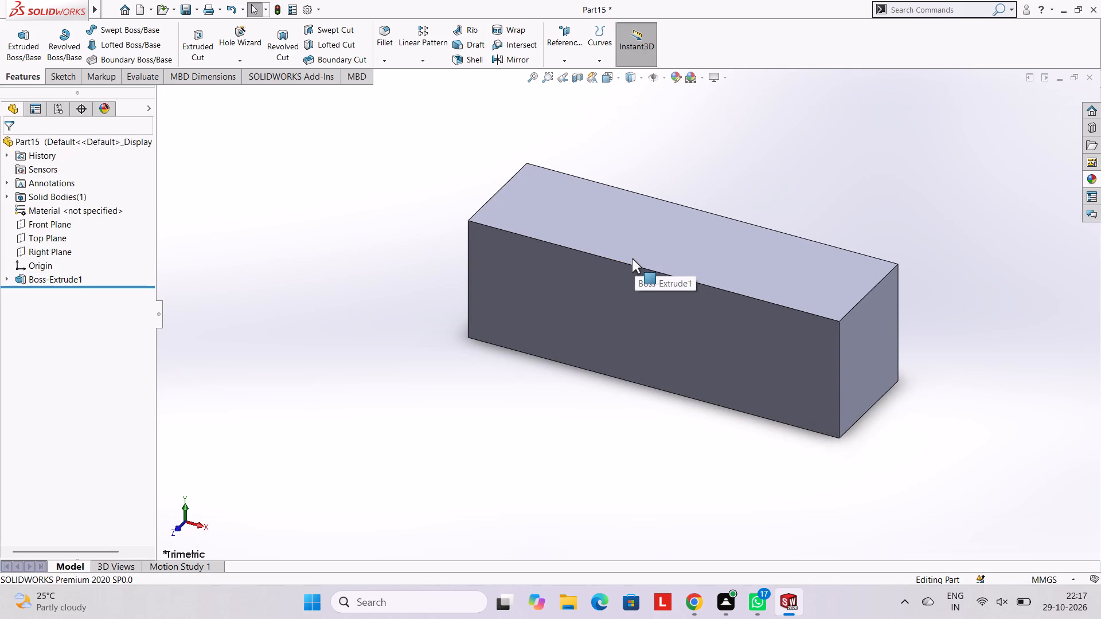
click(617, 233)
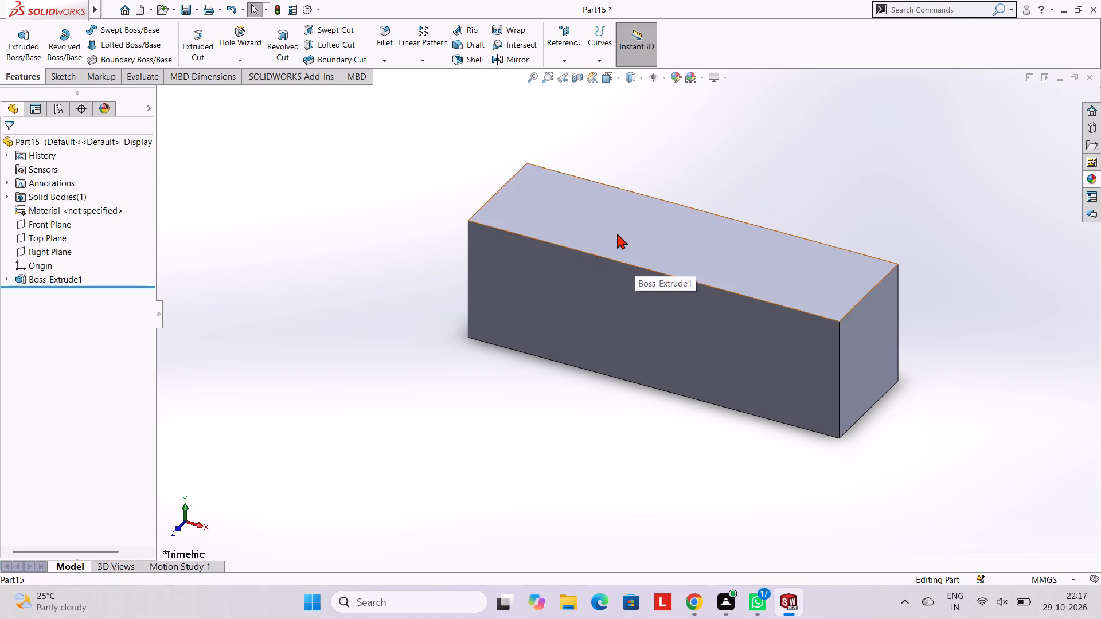
click(665, 203)
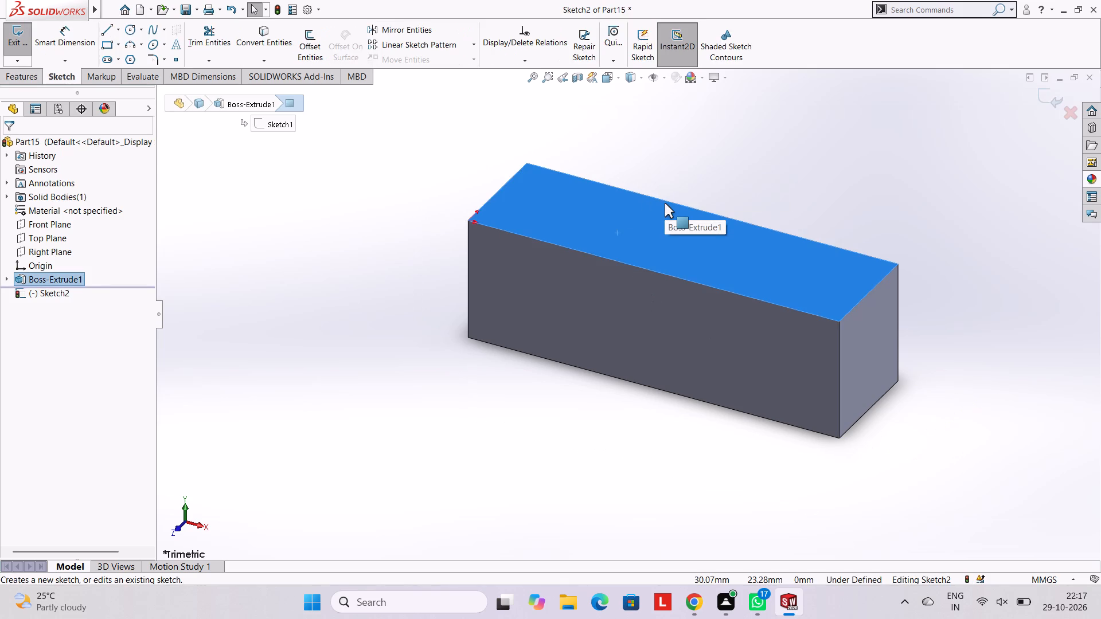
key(ctrl+8)
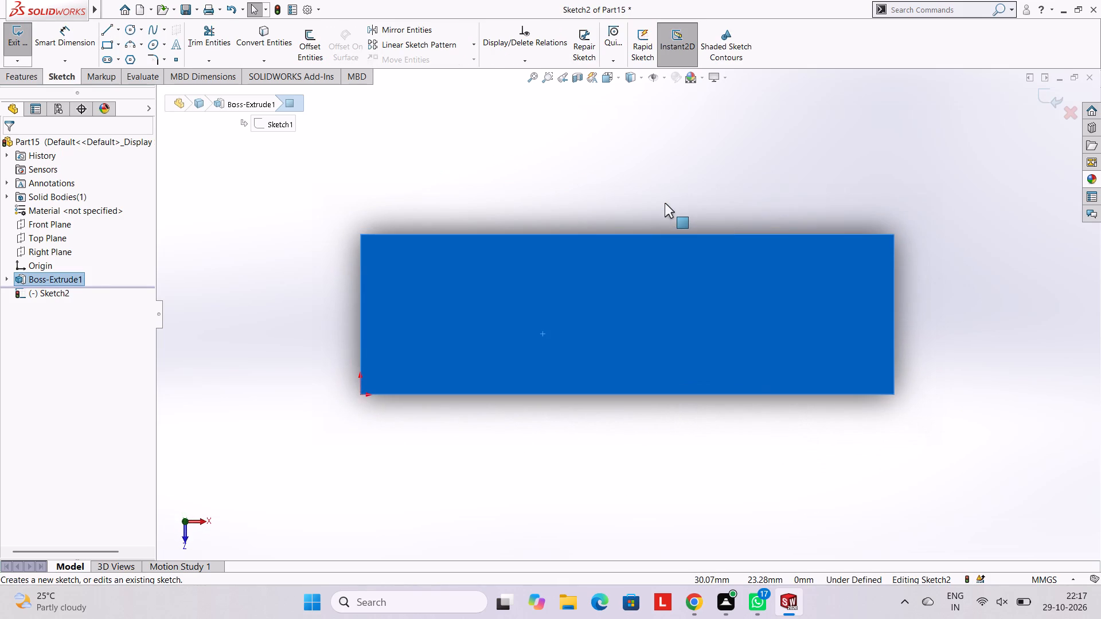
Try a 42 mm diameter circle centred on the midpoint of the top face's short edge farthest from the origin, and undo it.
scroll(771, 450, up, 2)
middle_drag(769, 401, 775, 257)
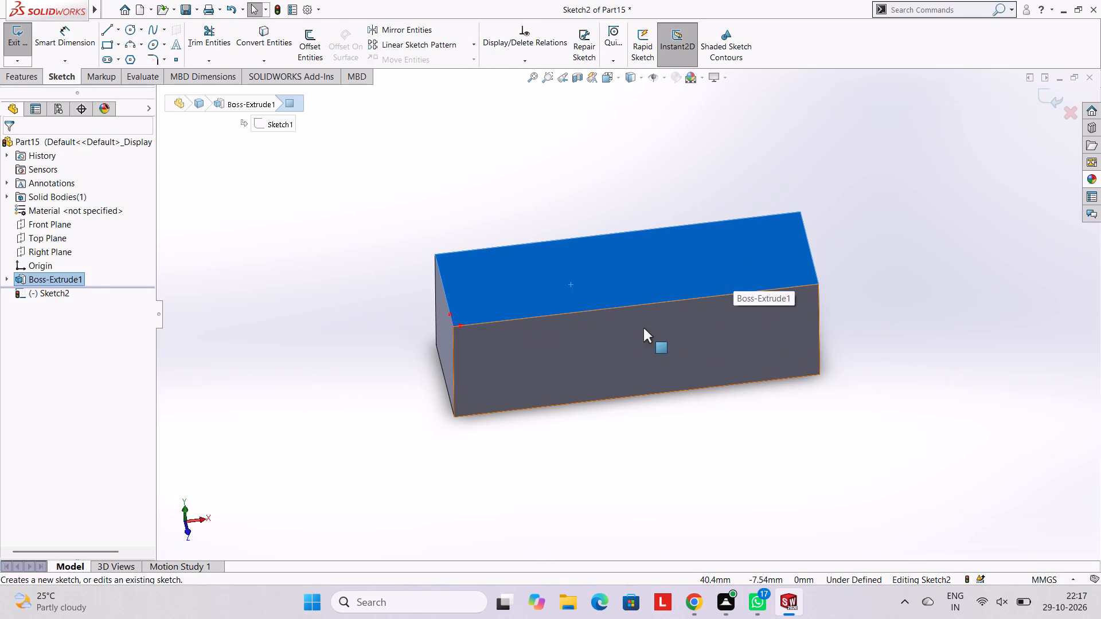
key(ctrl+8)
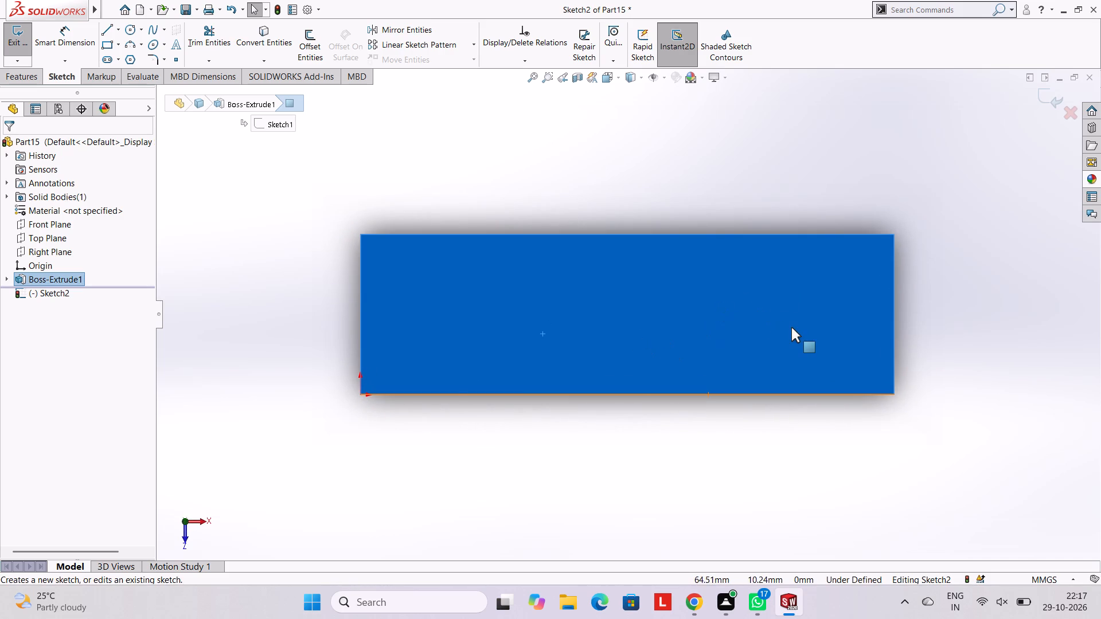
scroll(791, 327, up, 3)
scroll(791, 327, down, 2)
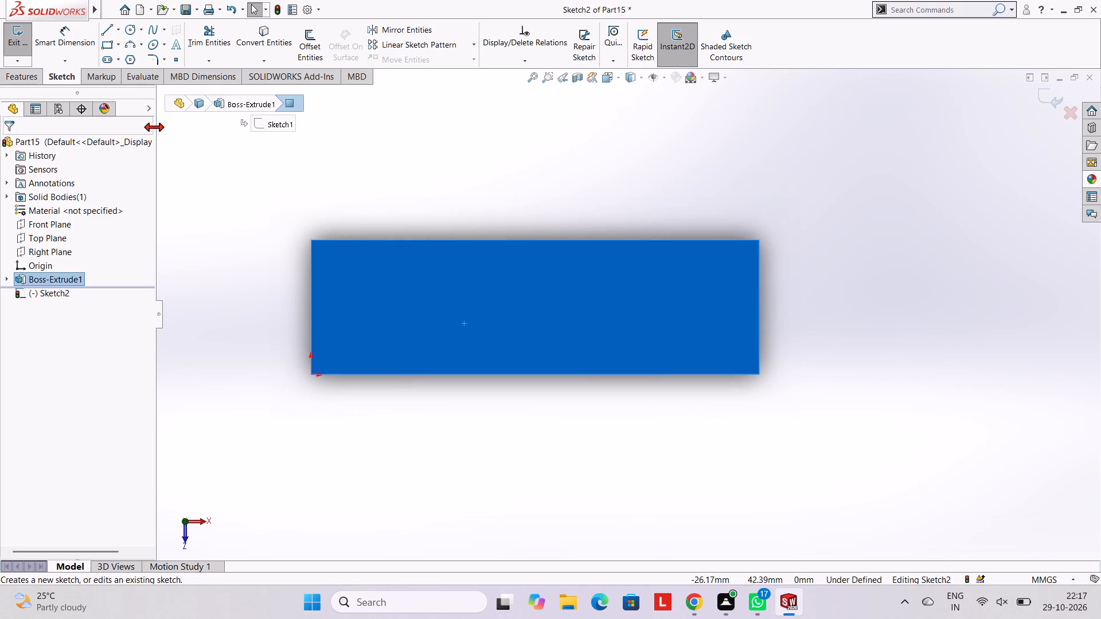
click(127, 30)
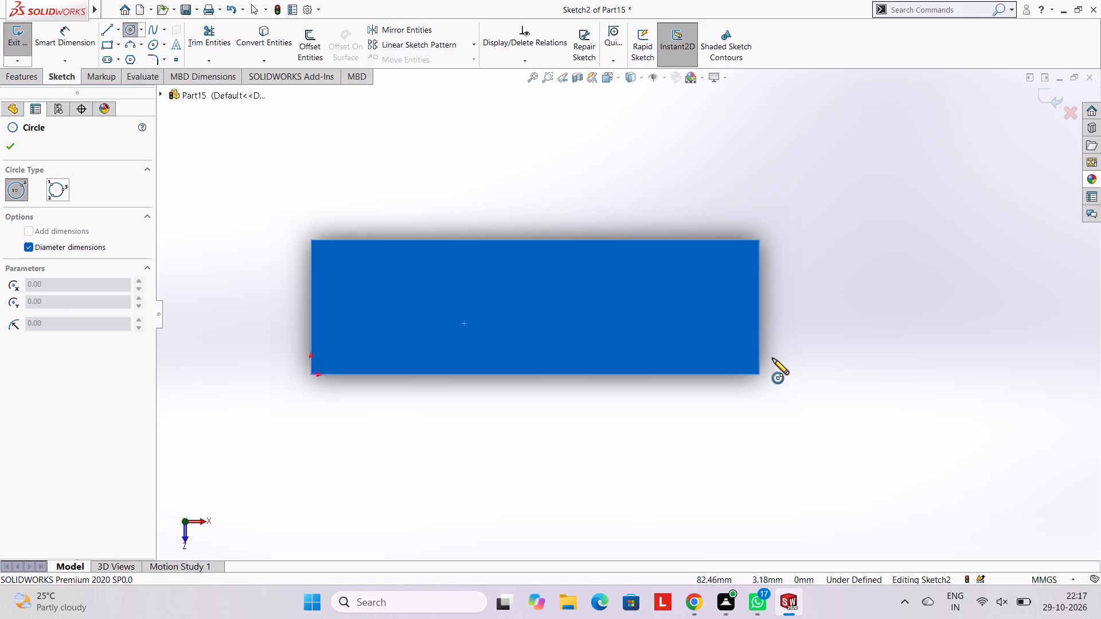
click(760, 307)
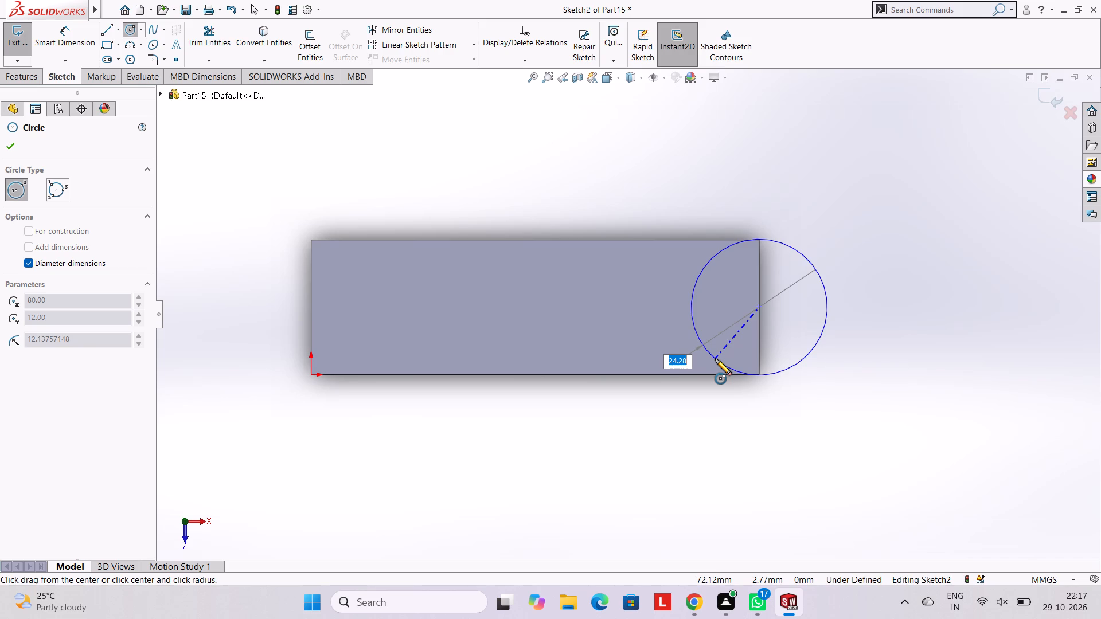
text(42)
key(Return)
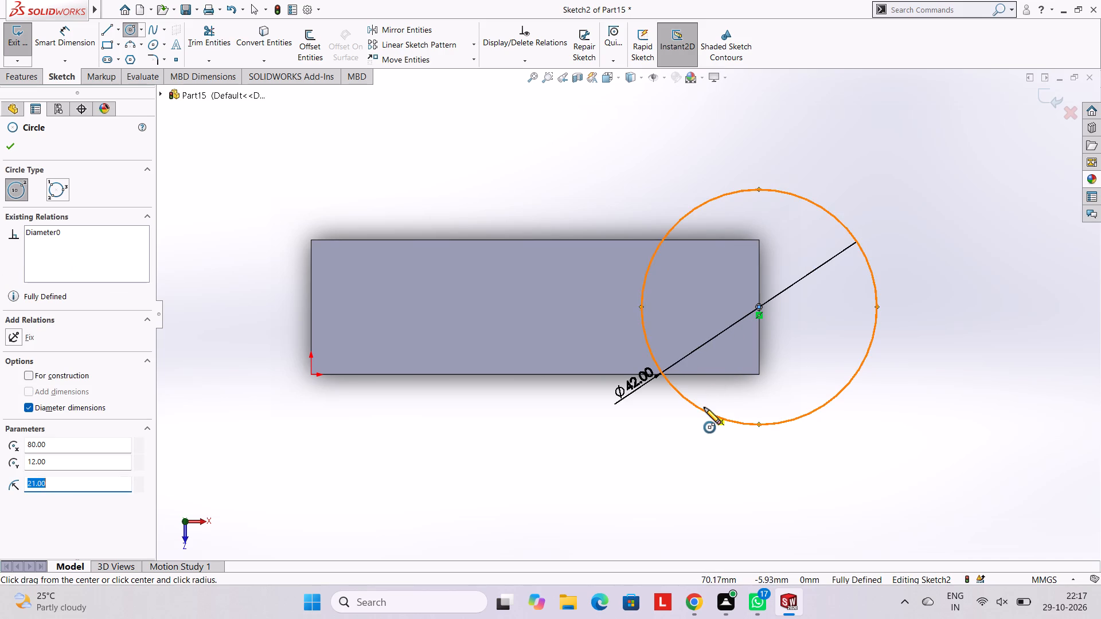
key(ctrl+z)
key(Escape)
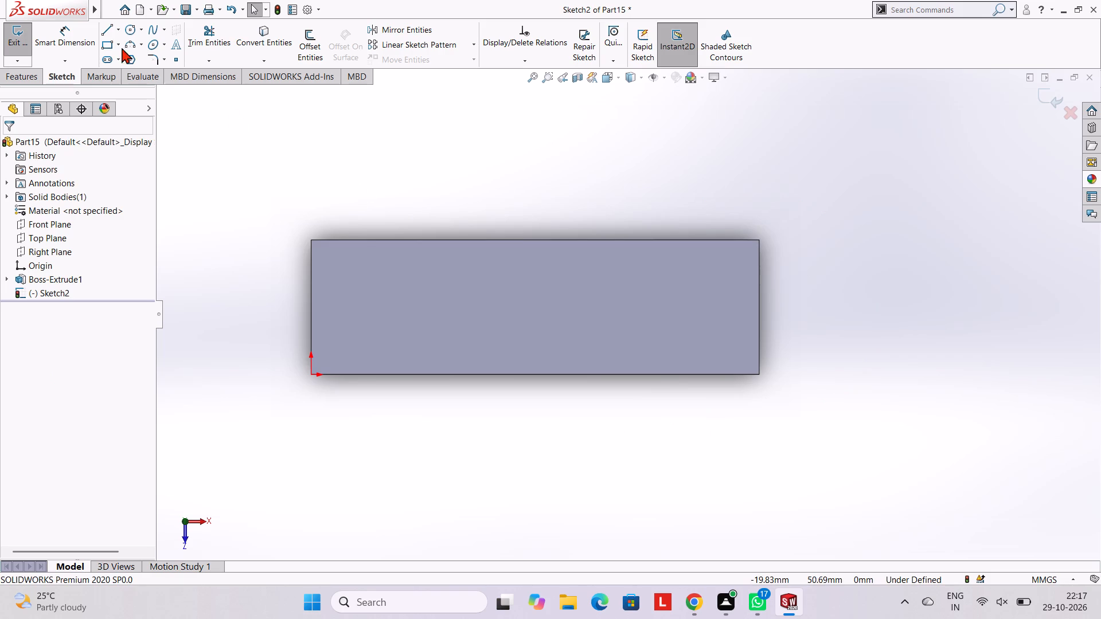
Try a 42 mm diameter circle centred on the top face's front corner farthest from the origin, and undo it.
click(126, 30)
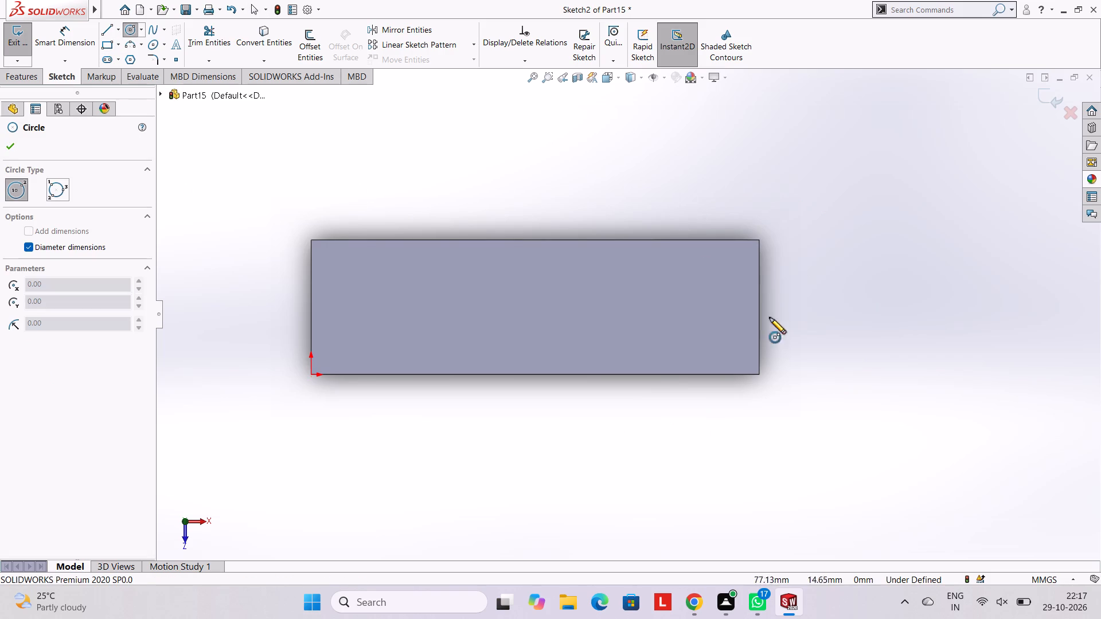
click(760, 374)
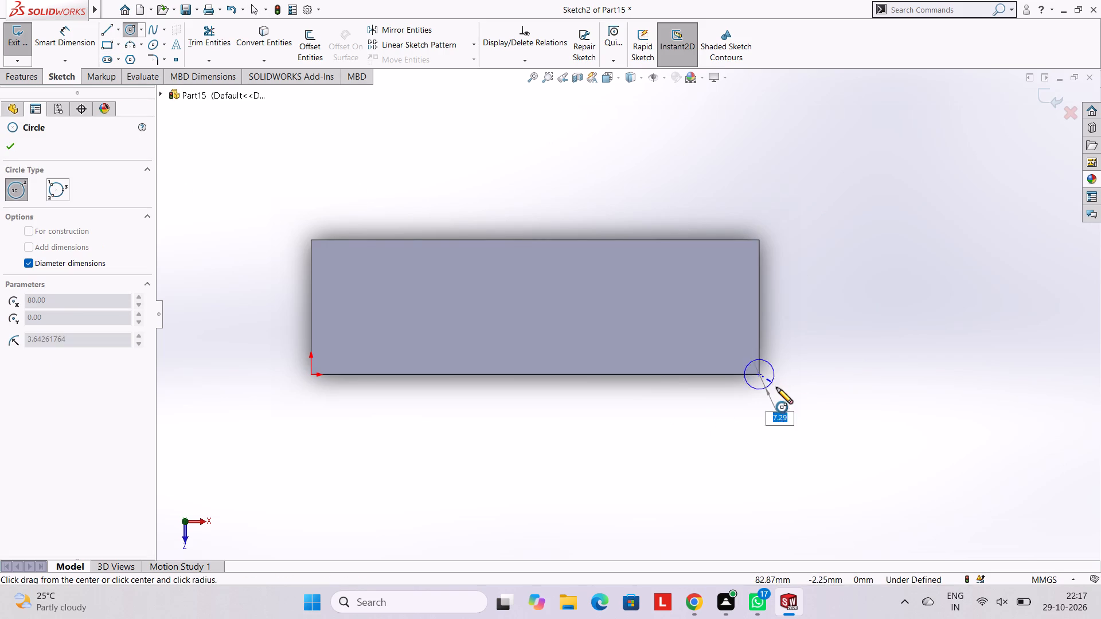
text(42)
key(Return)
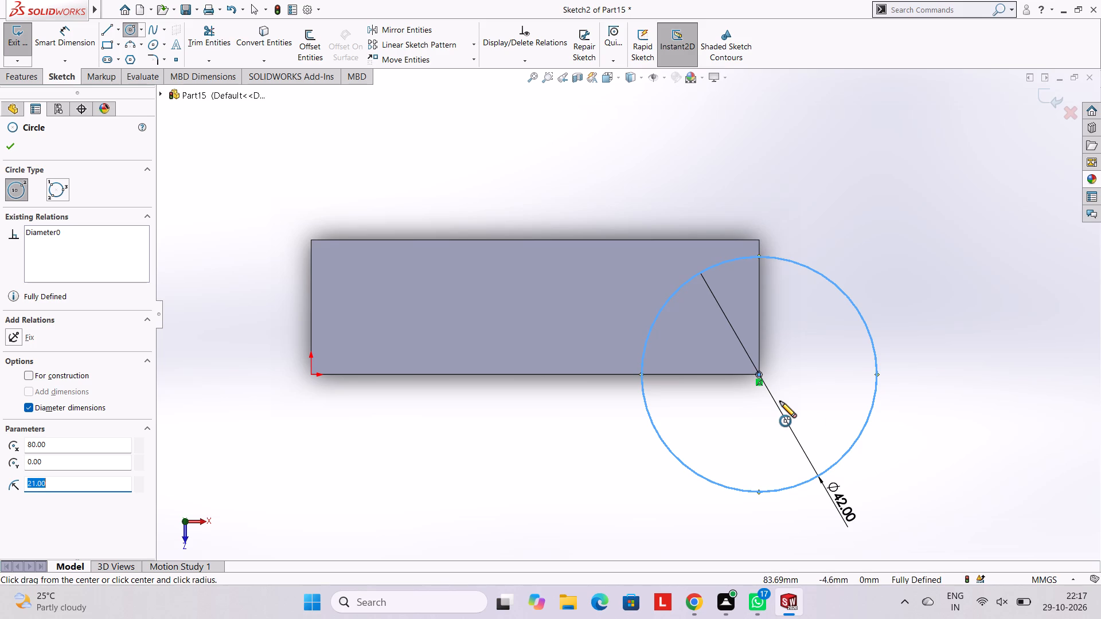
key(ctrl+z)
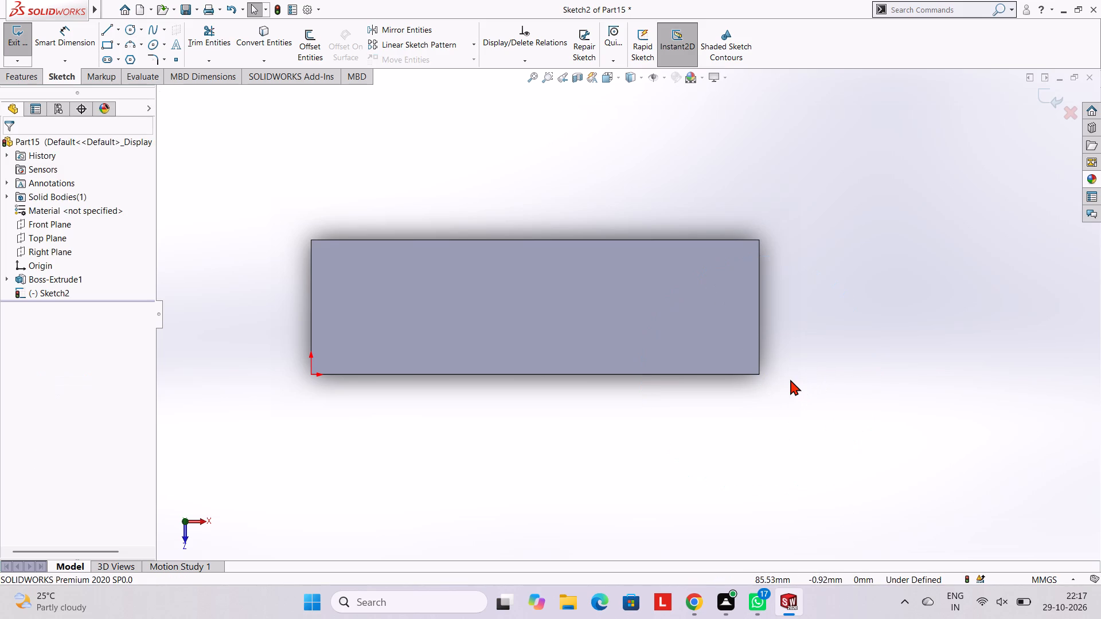
Draw a 3 mm line from that front corner along the top face's short edge.
scroll(776, 358, down, 2)
click(108, 36)
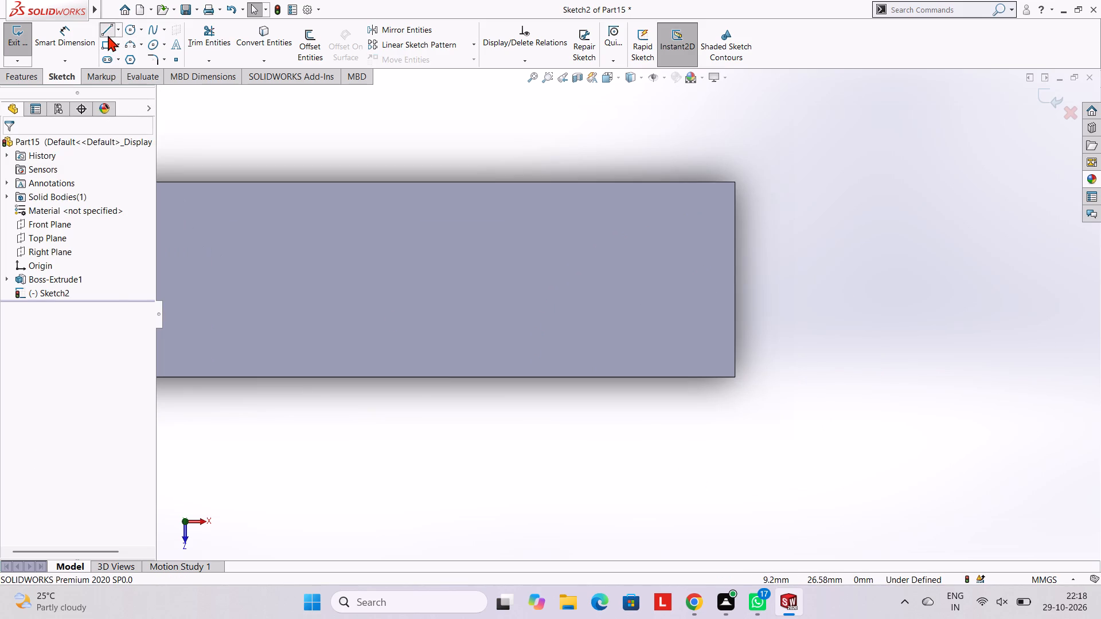
click(736, 379)
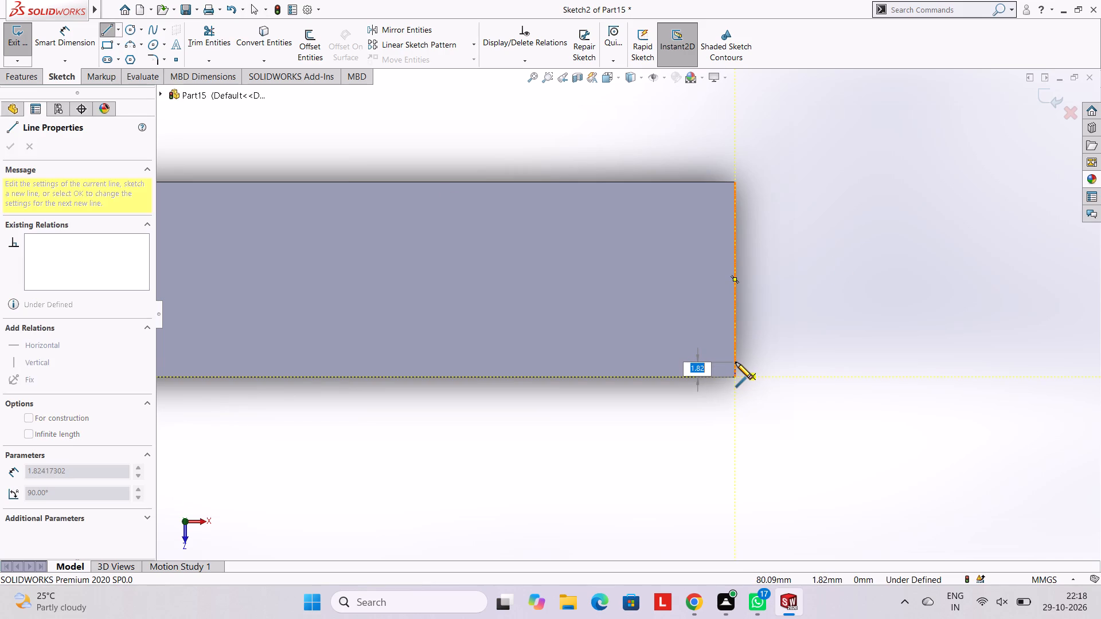
key(3)
key(Return)
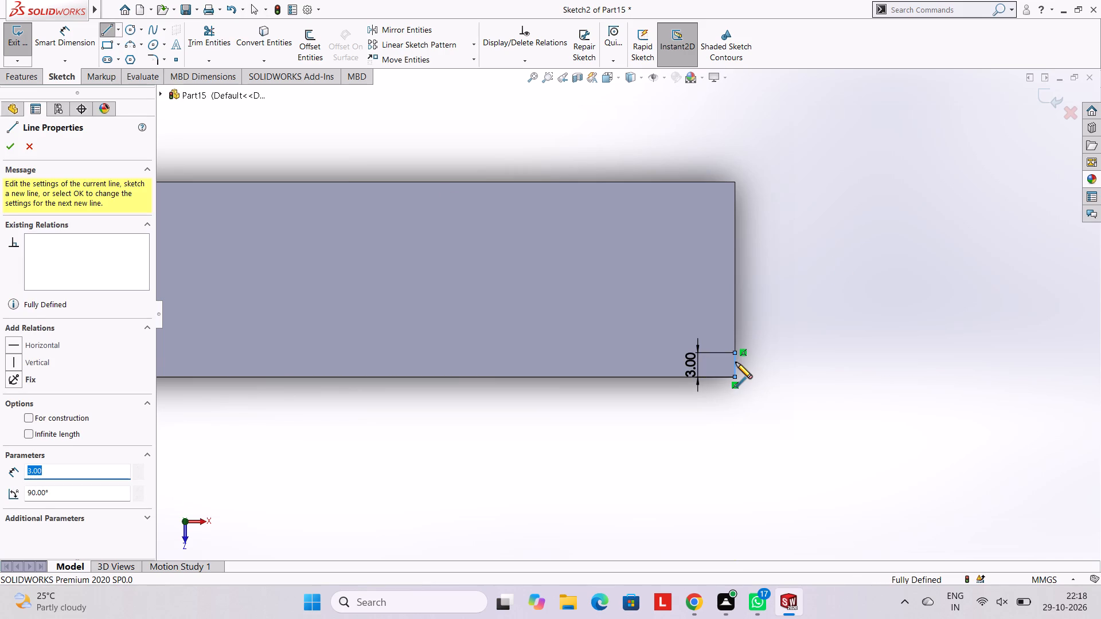
key(Escape)
key(Escape)
key(Escape)
key(Escape)
key(Escape)
Sketch a 42 mm diameter circle centred on the inner end of the 3 mm line.
click(128, 30)
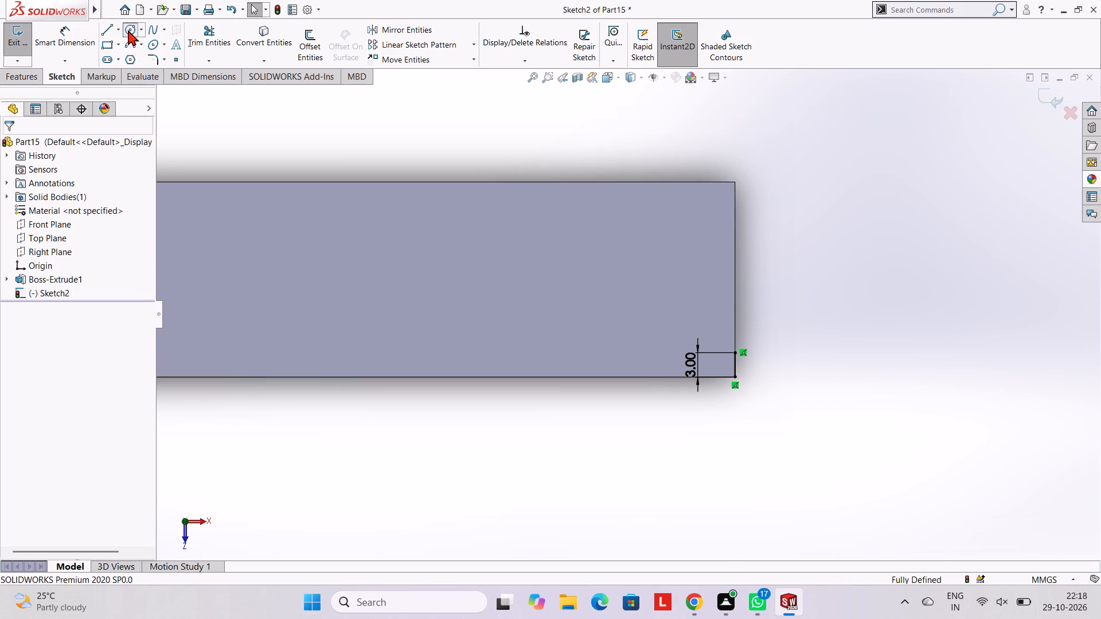
click(735, 352)
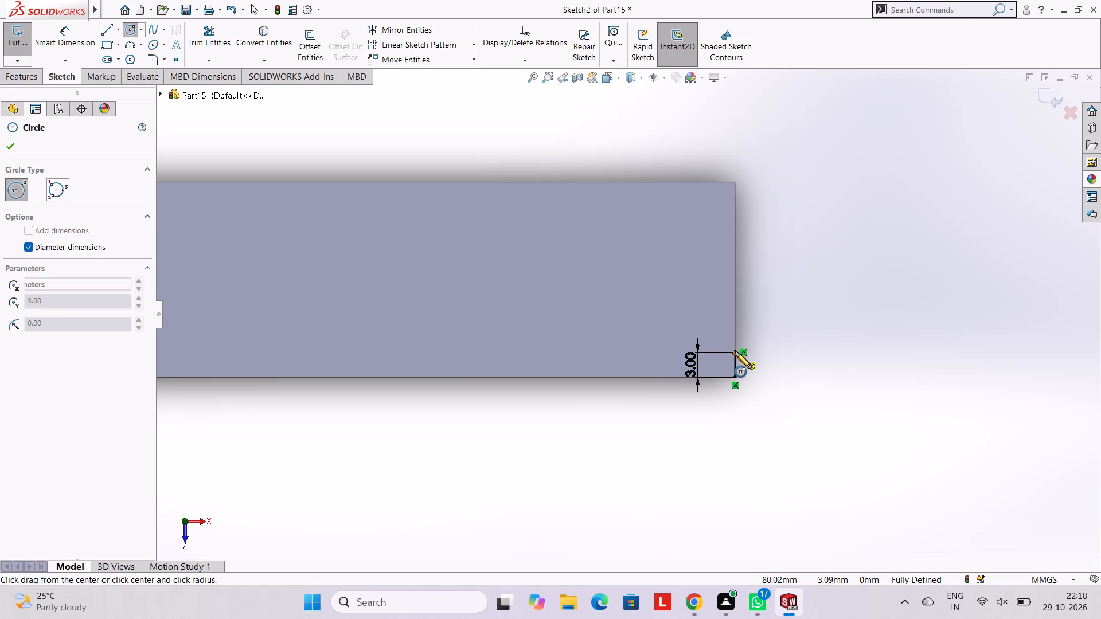
text(42)
key(Return)
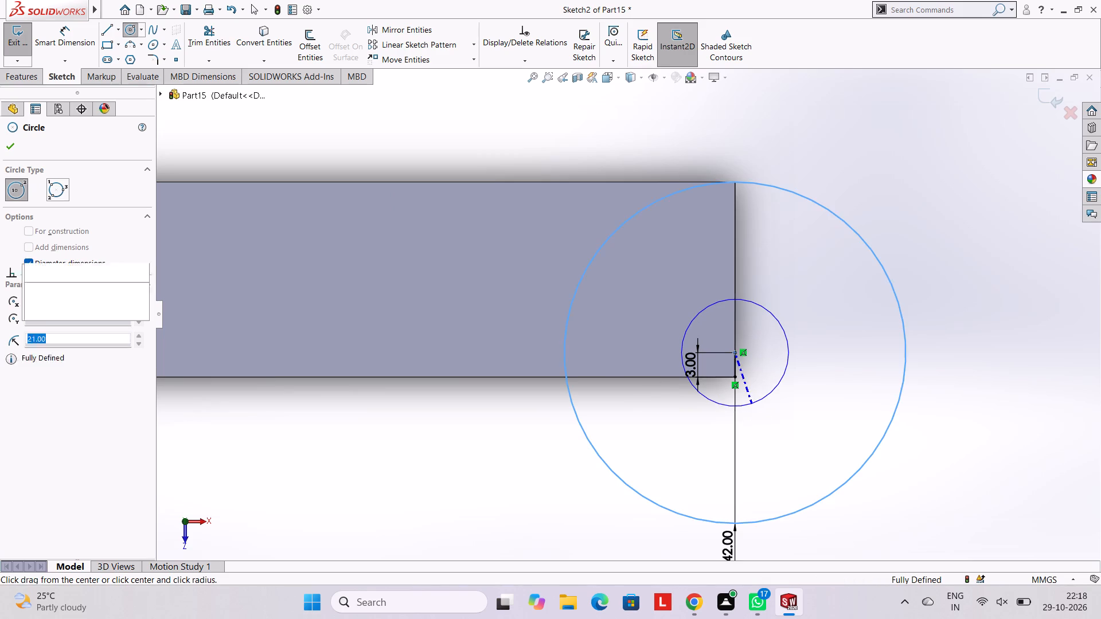
key(Escape)
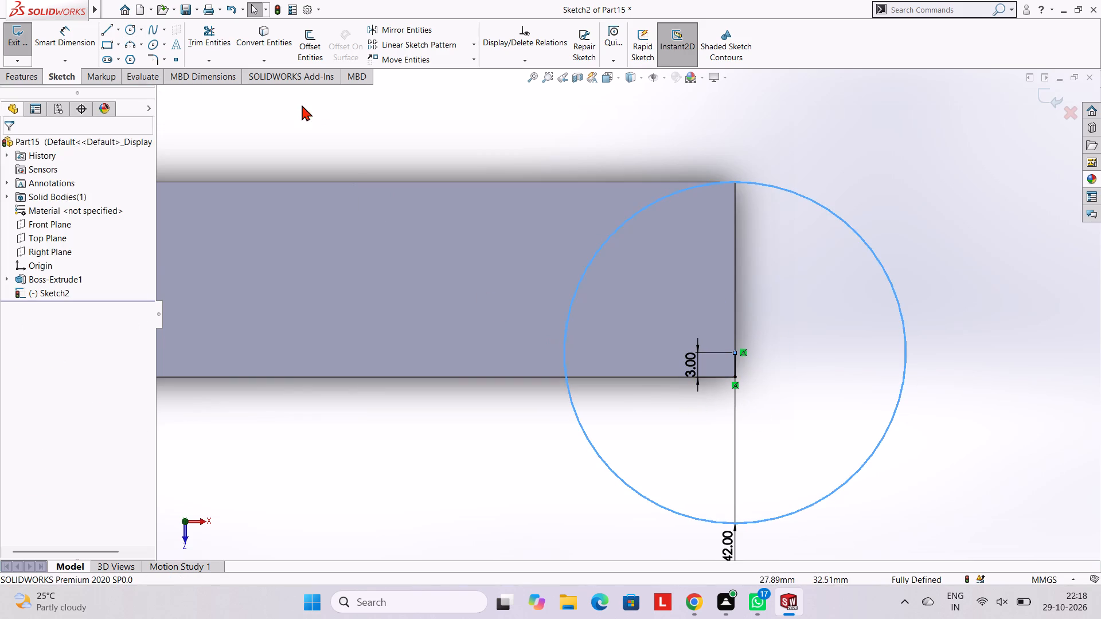
Trim away the 3 mm helper line at the circle's centre.
click(210, 46)
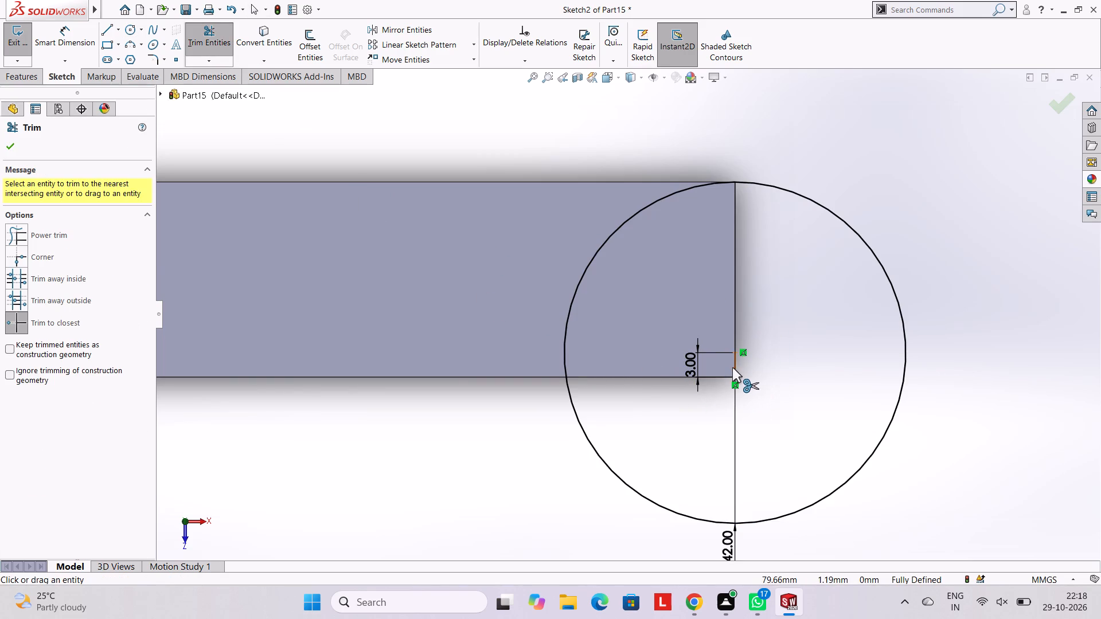
click(732, 367)
middle_drag(731, 488, 716, 374)
key(Escape)
key(Escape)
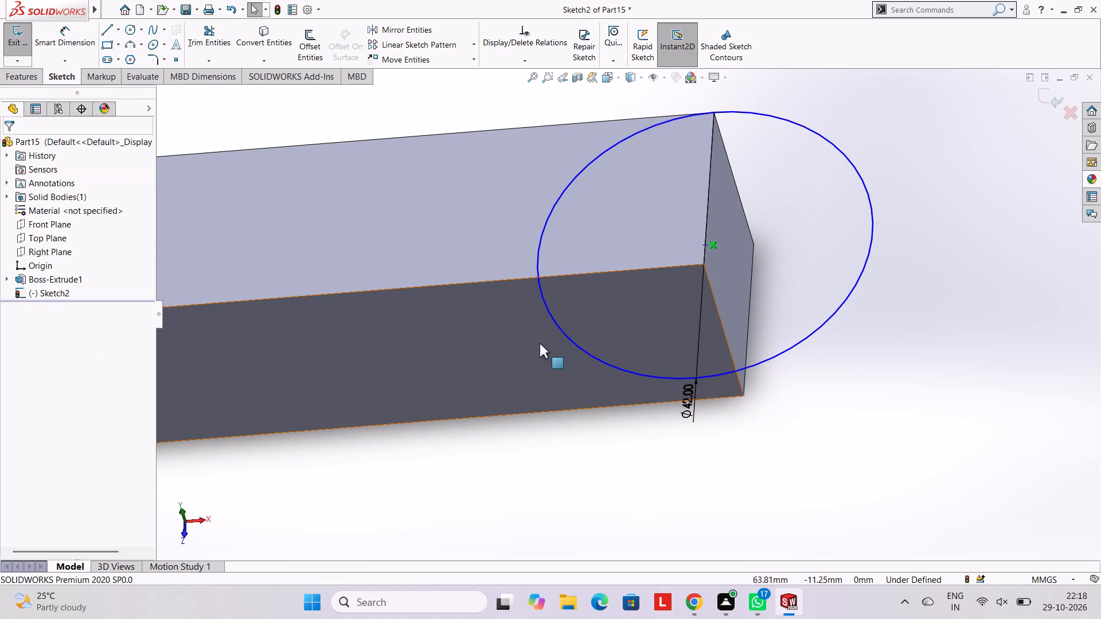
key(Escape)
key(Escape)
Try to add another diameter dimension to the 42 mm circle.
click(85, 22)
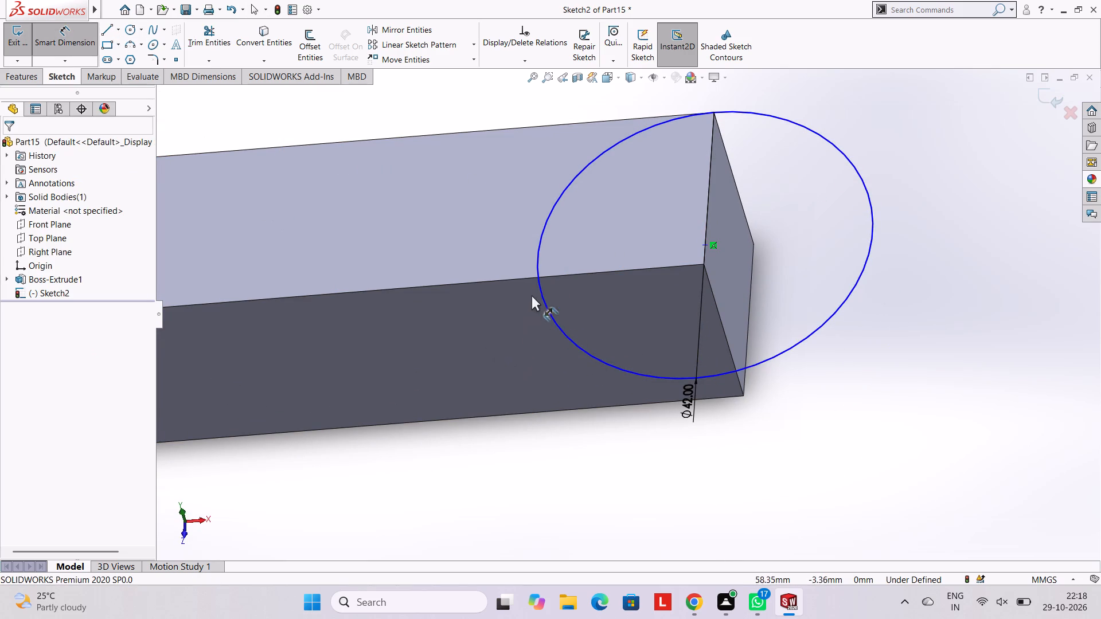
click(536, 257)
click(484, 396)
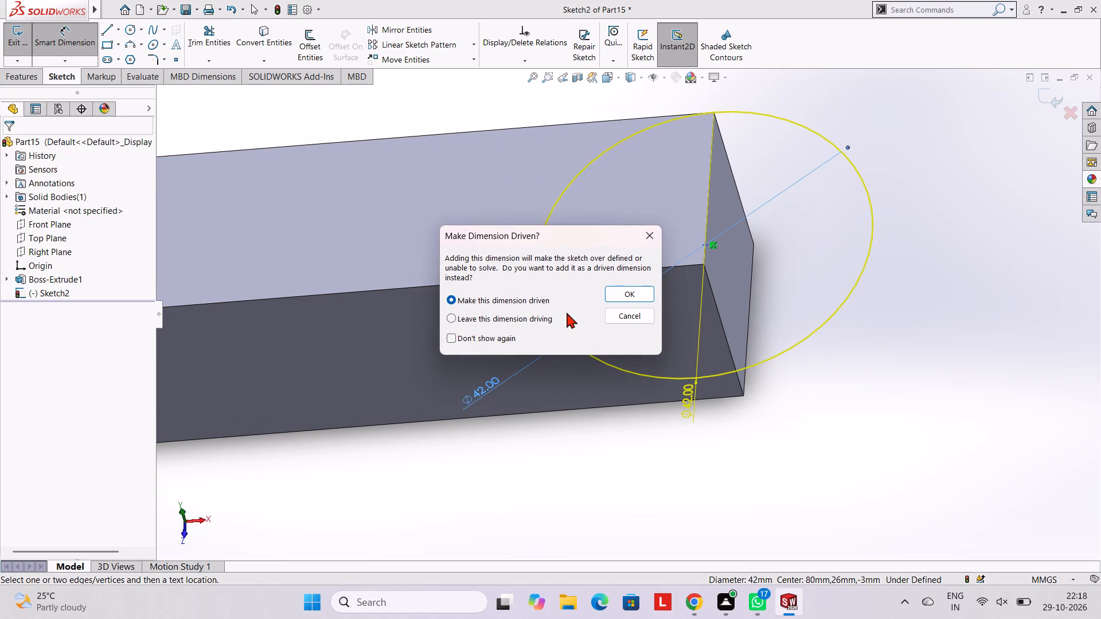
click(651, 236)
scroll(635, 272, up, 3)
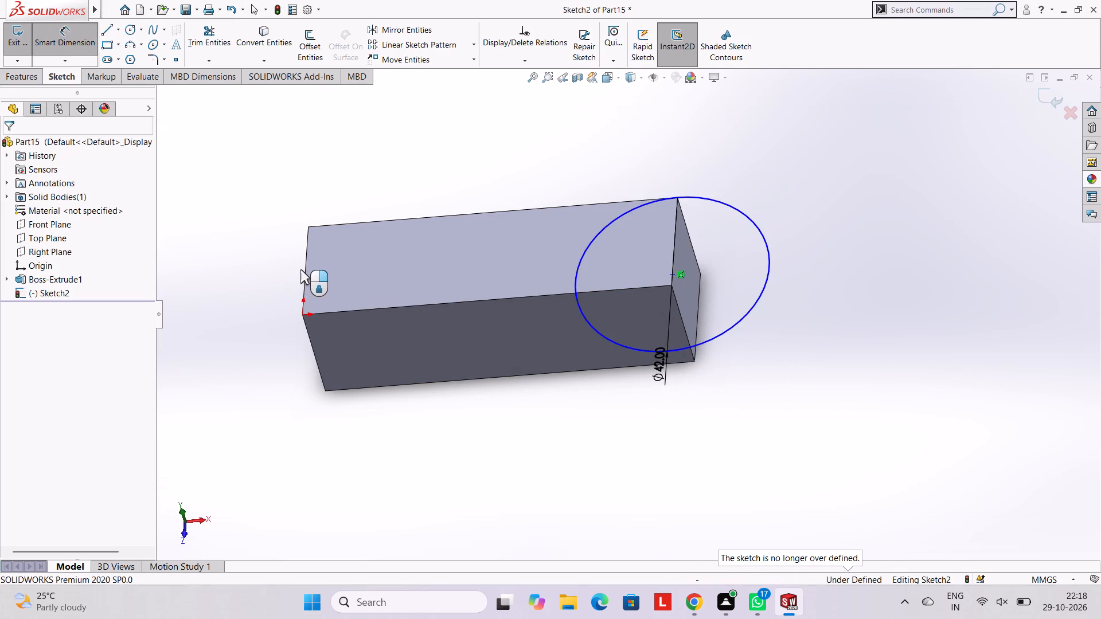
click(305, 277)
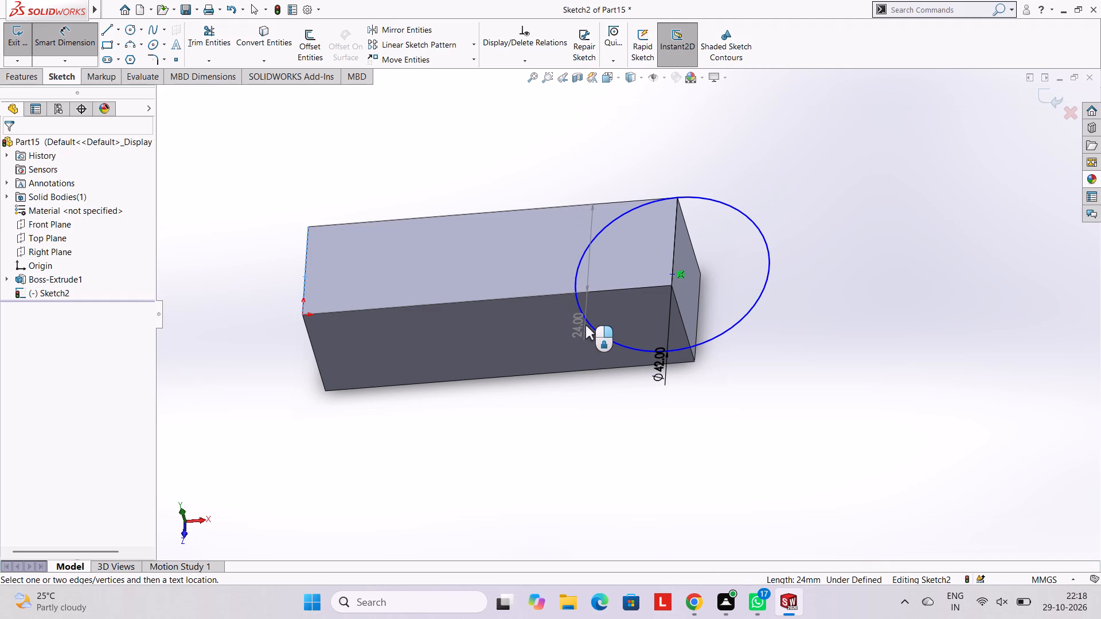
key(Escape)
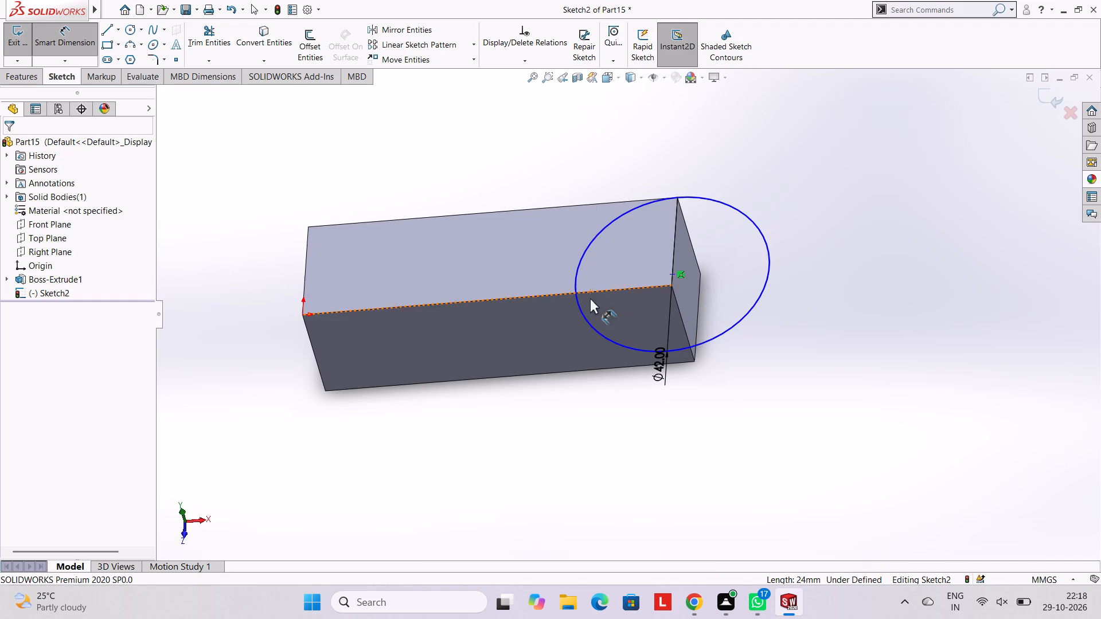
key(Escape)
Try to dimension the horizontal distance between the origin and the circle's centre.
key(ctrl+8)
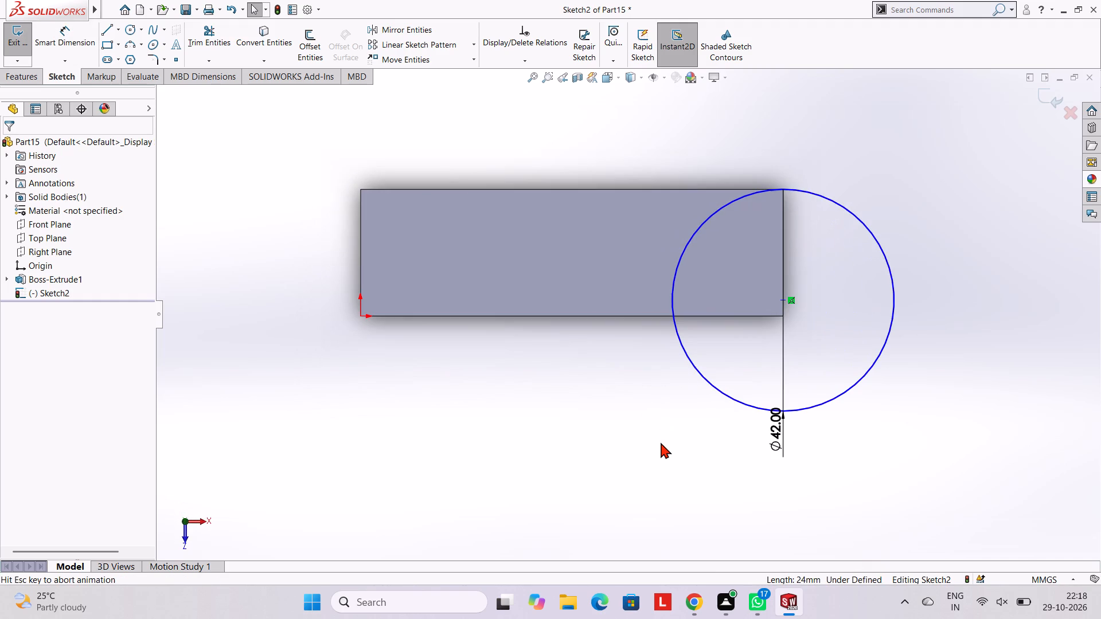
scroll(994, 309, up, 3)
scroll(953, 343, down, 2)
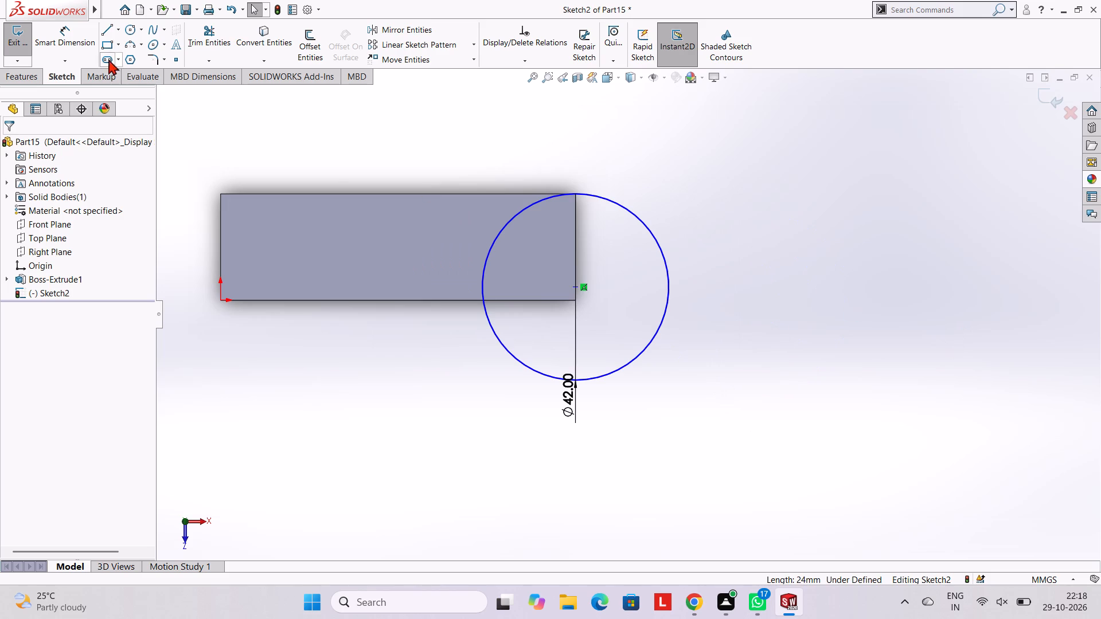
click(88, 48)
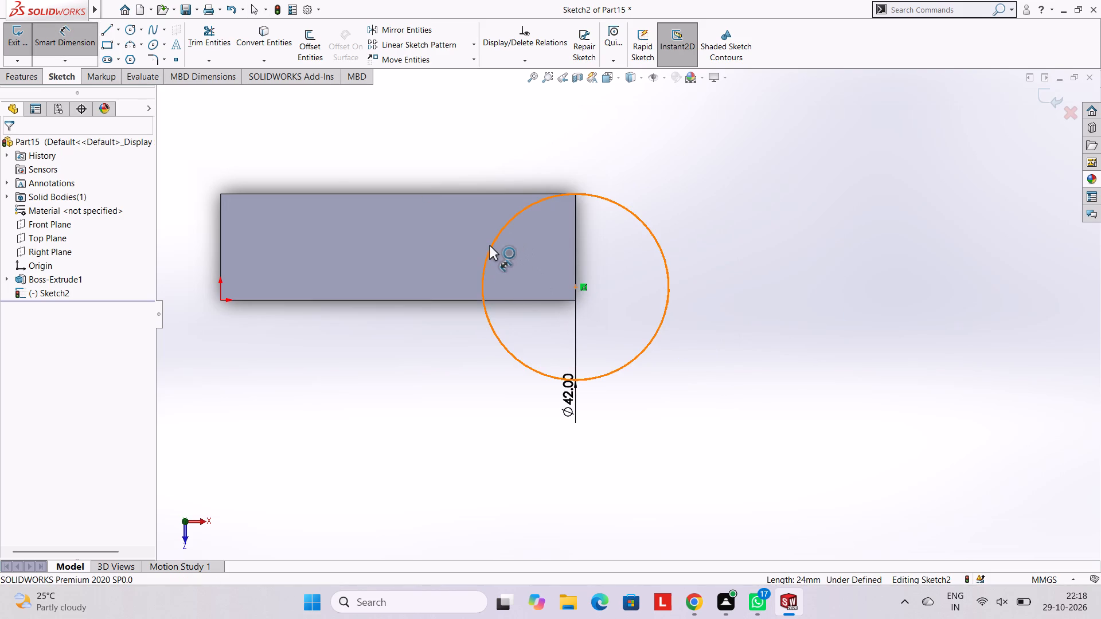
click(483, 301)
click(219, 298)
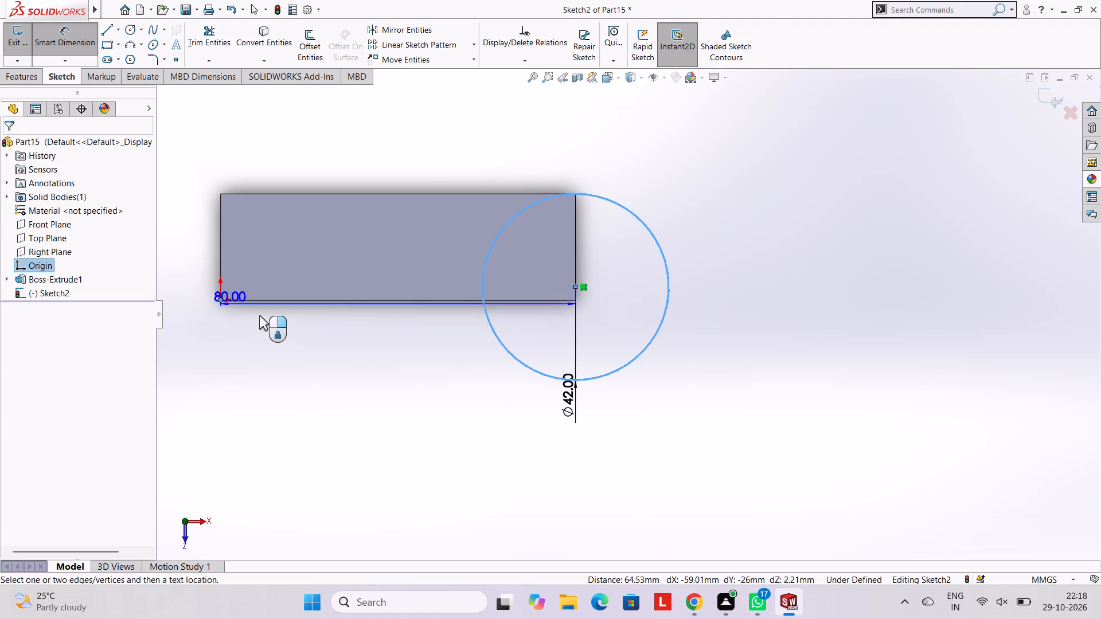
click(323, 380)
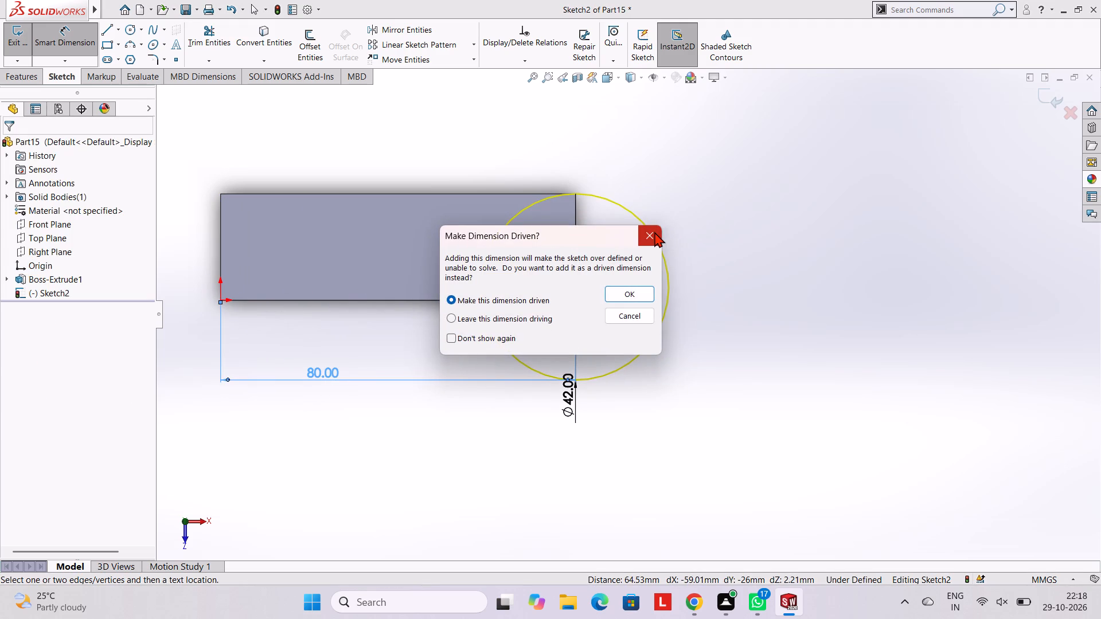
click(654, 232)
Dimension the vertical distance between the block's rear corner farthest from the origin and the circle's centre.
scroll(692, 375, down, 1)
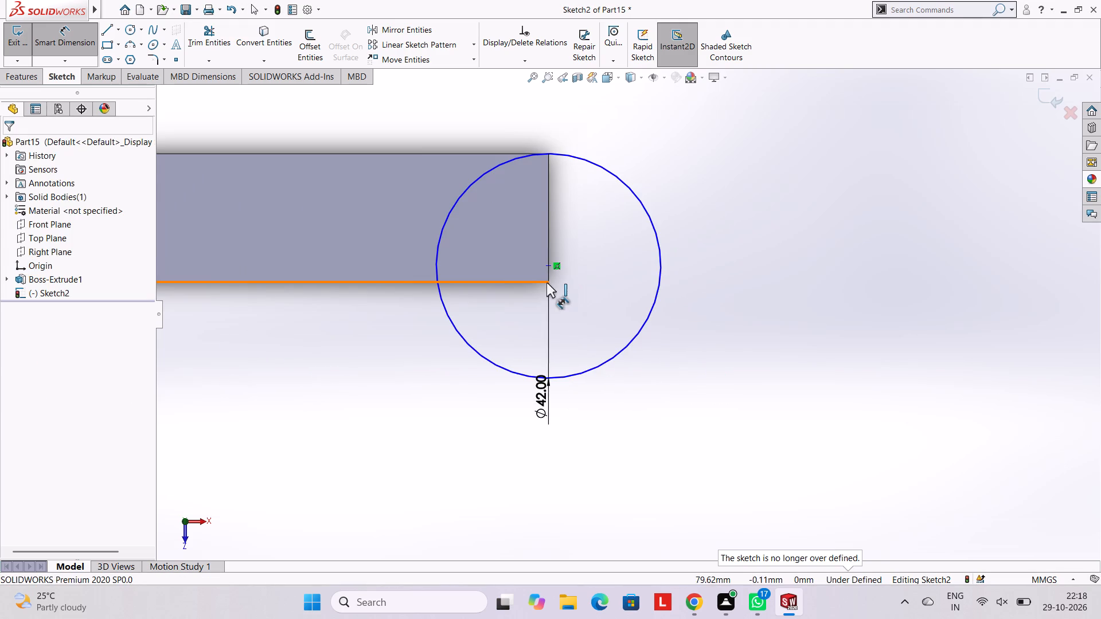
click(547, 153)
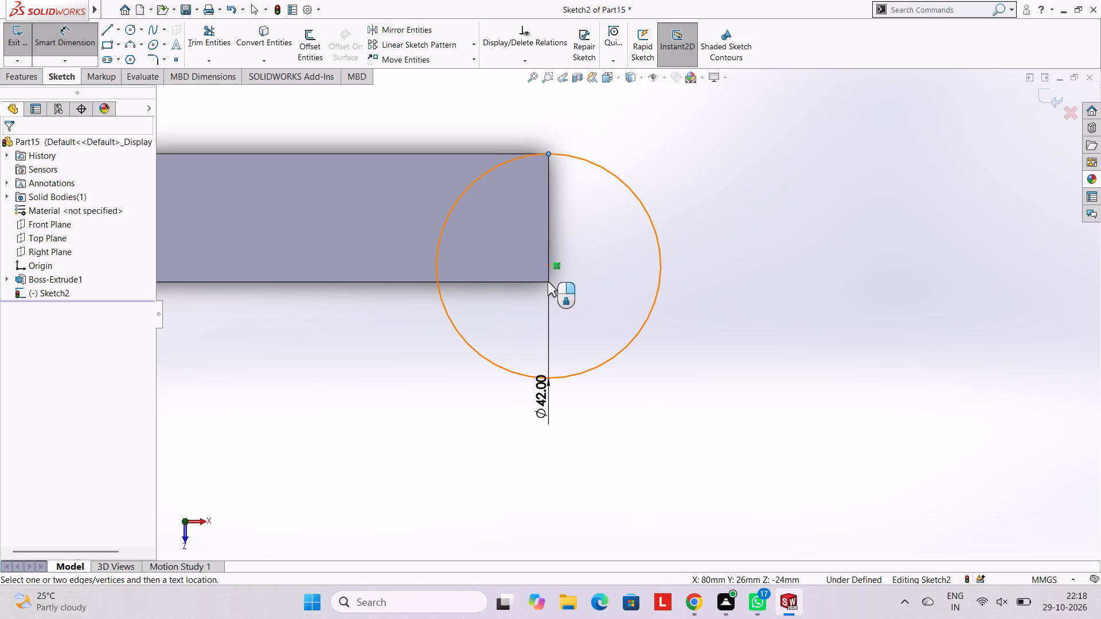
click(436, 268)
click(420, 382)
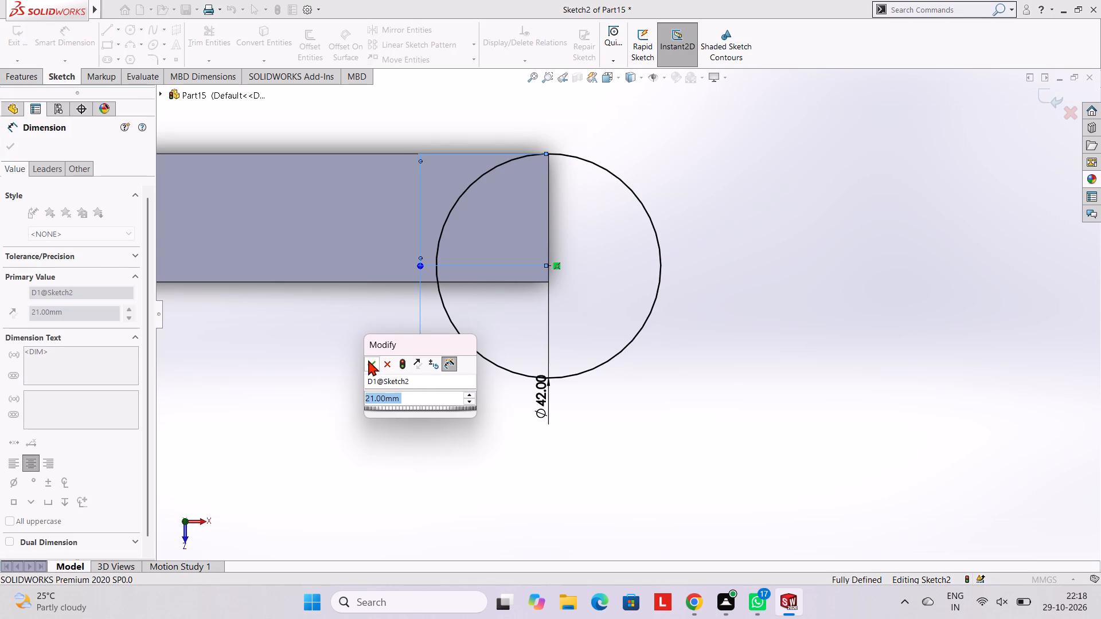
click(369, 360)
click(342, 321)
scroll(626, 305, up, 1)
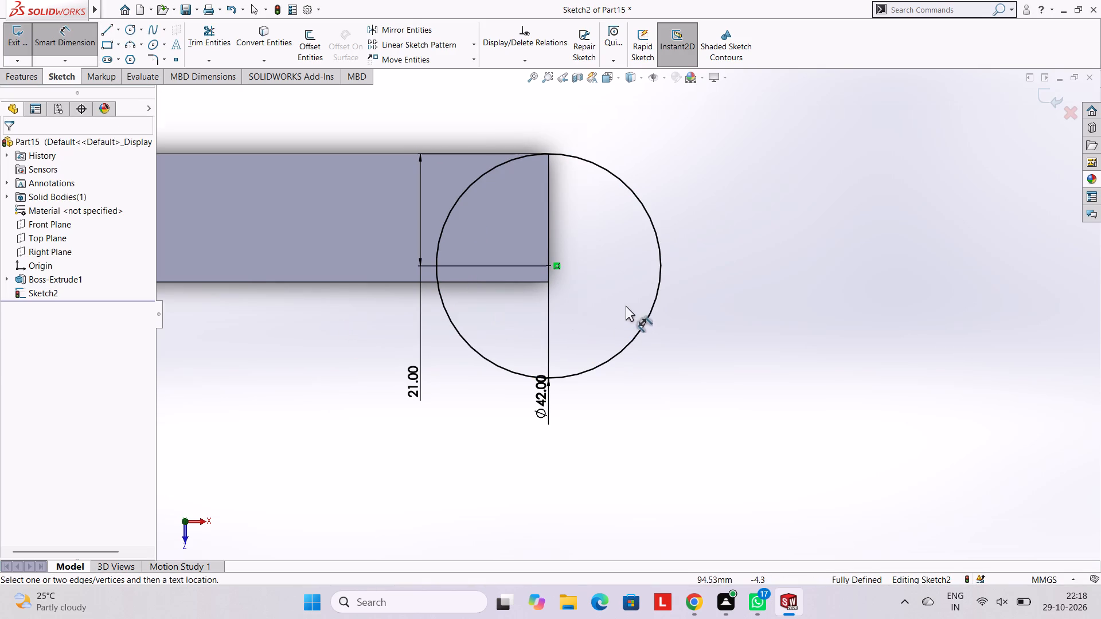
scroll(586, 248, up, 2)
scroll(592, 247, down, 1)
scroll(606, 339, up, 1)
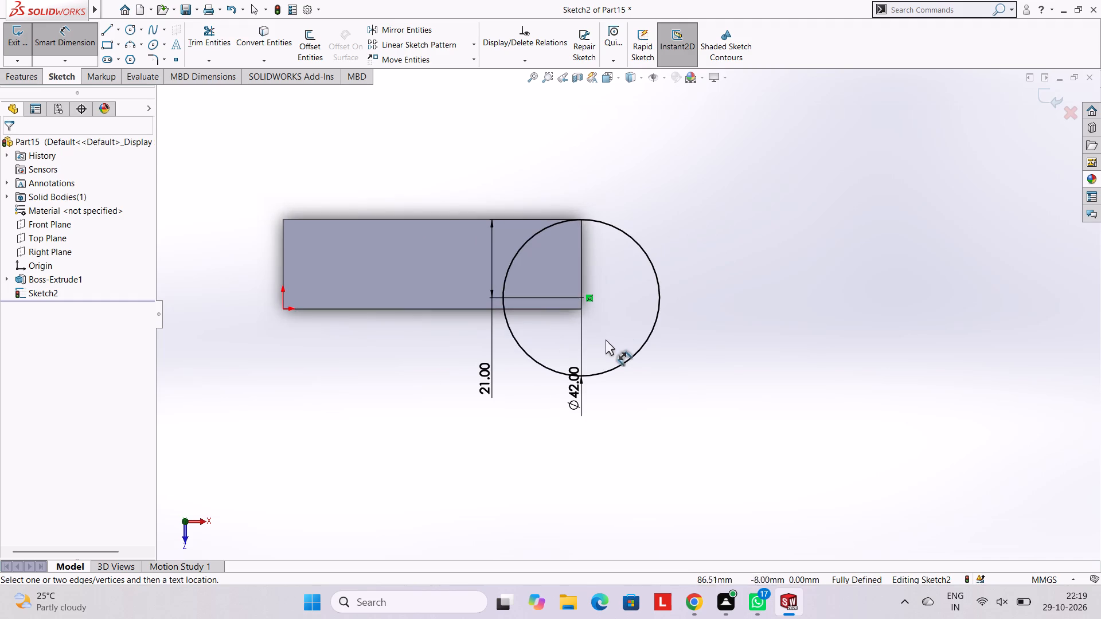
Extrude the 42 mm circle 26 mm downward from the block's top face, merging it with the block.
scroll(606, 339, up, 1)
scroll(610, 351, down, 3)
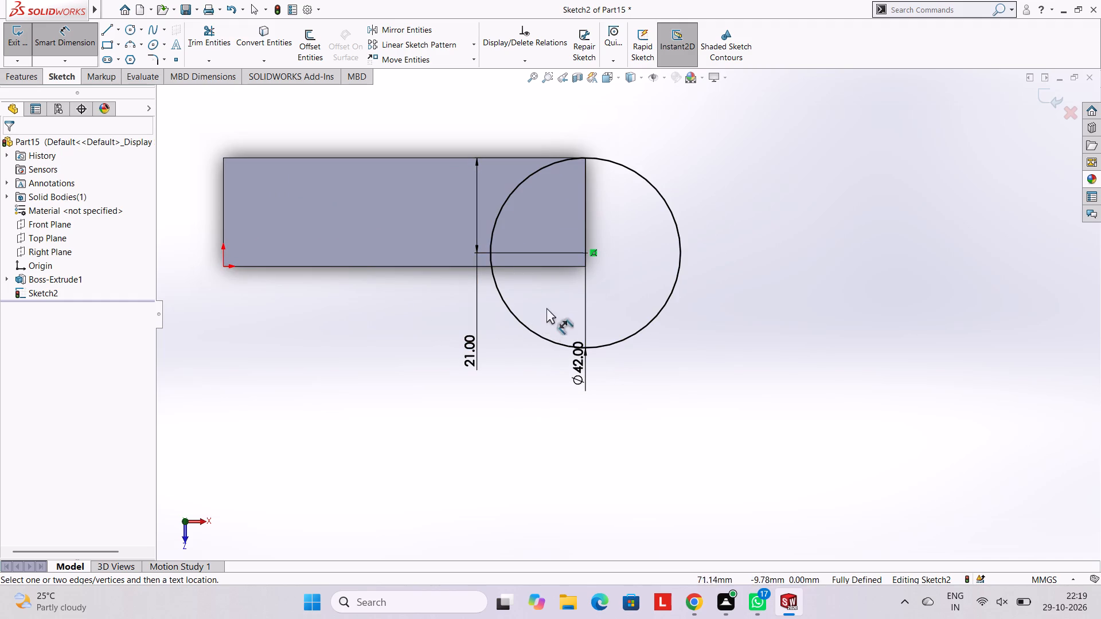
click(25, 79)
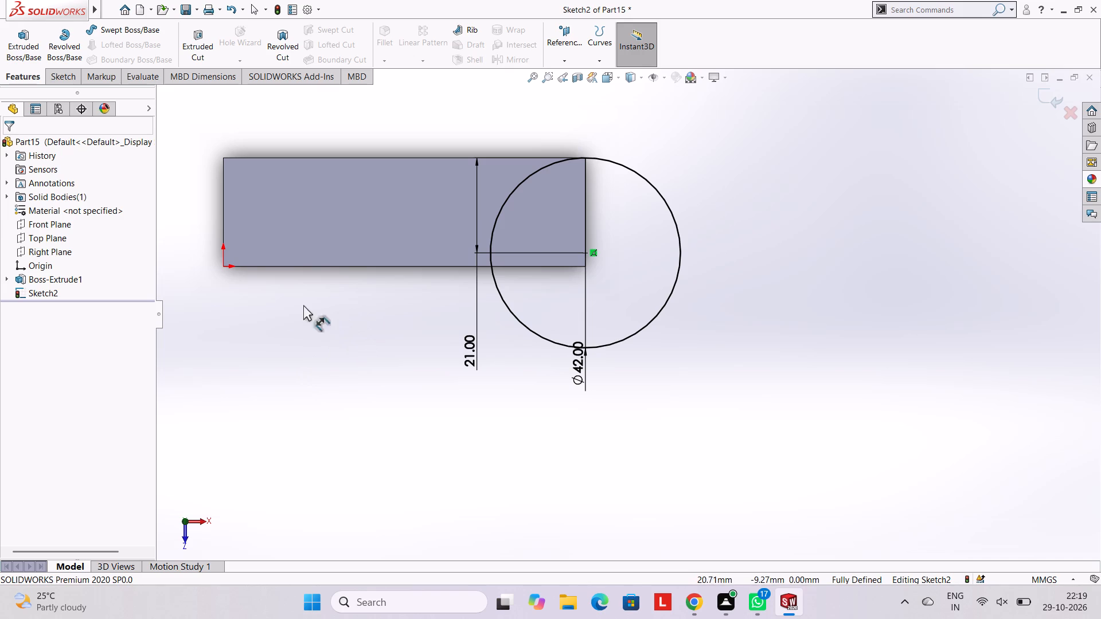
click(20, 51)
middle_drag(560, 377, 559, 226)
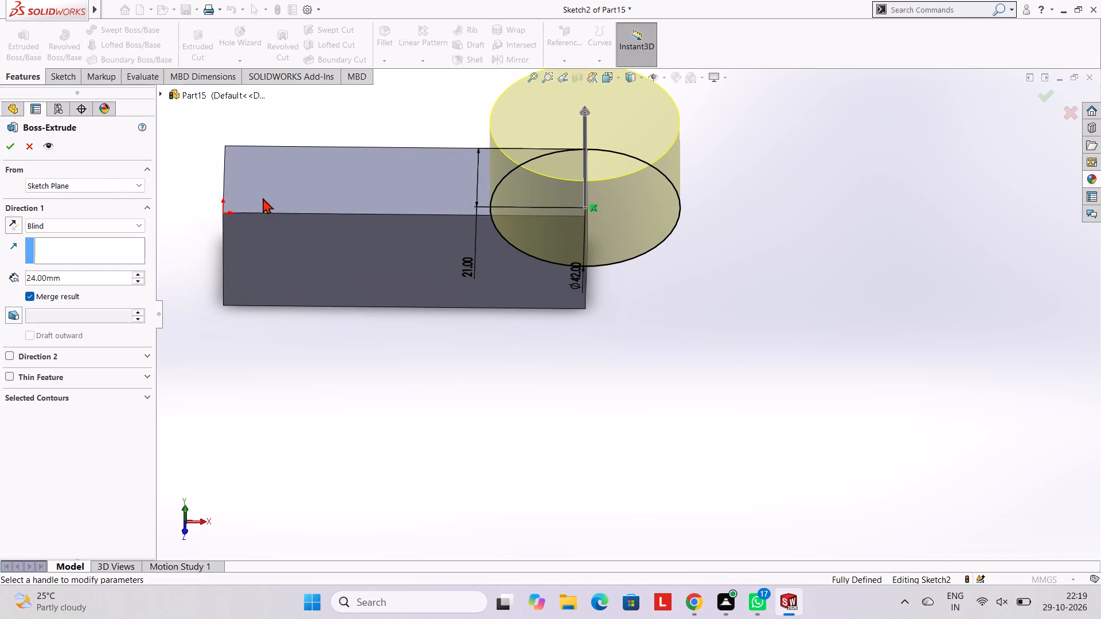
click(6, 222)
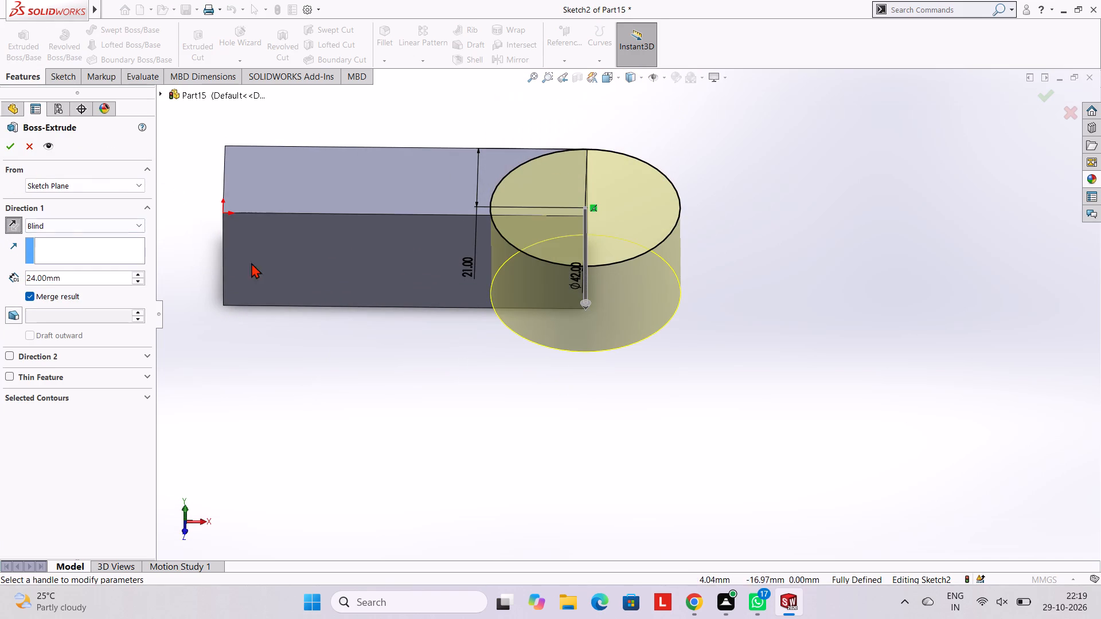
middle_drag(580, 289, 569, 174)
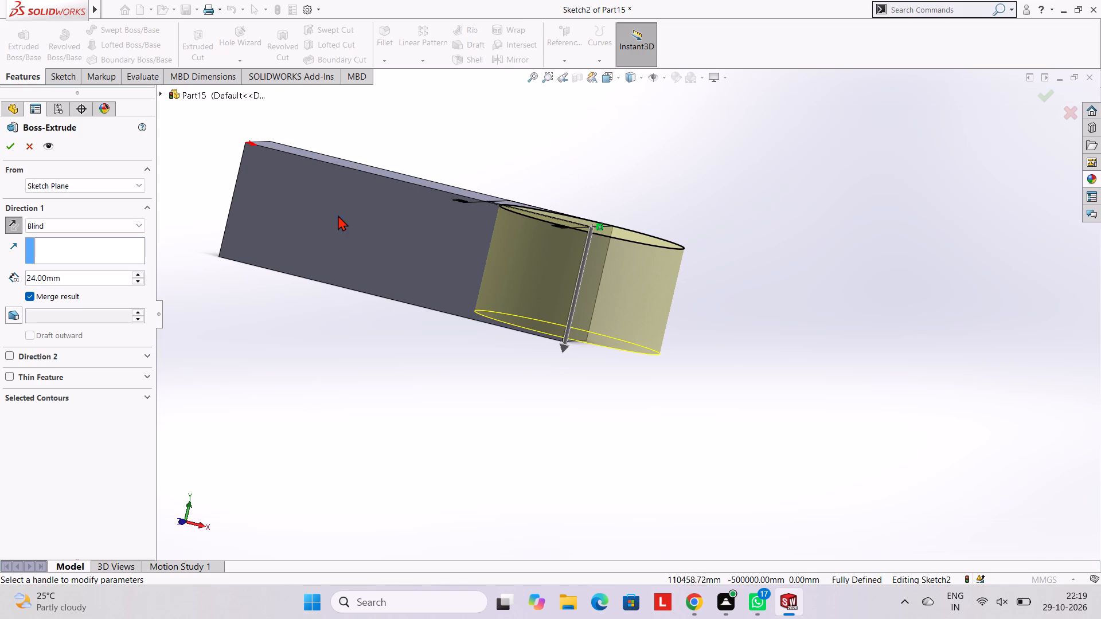
click(81, 282)
key(BackSpace)
key(BackSpace)
key(BackSpace)
key(BackSpace)
key(BackSpace)
key(BackSpace)
key(BackSpace)
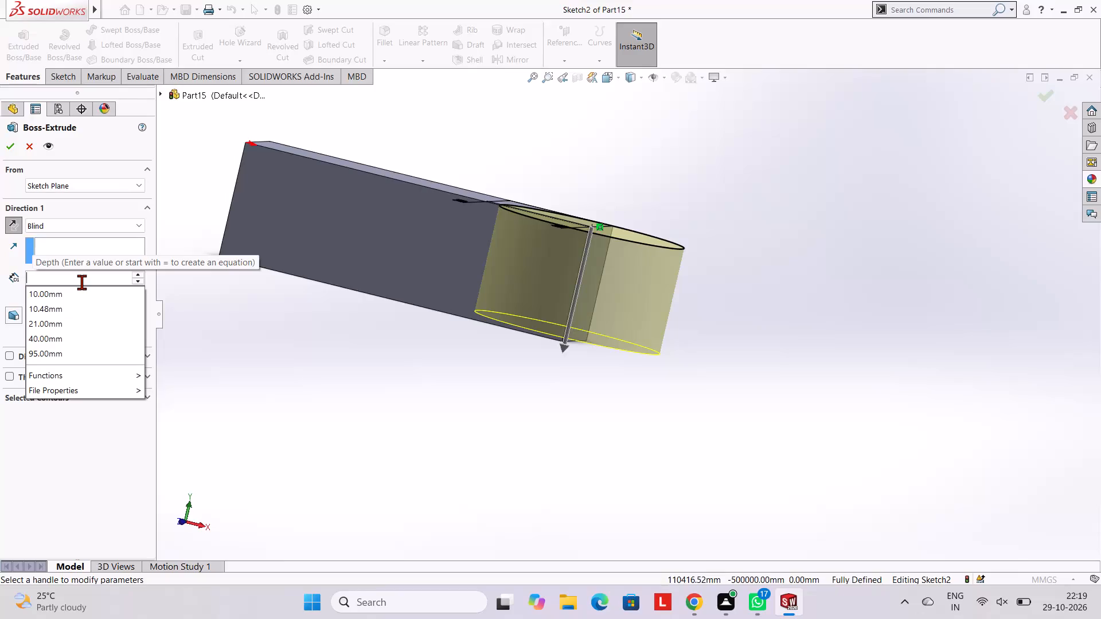
middle_drag(538, 397, 536, 351)
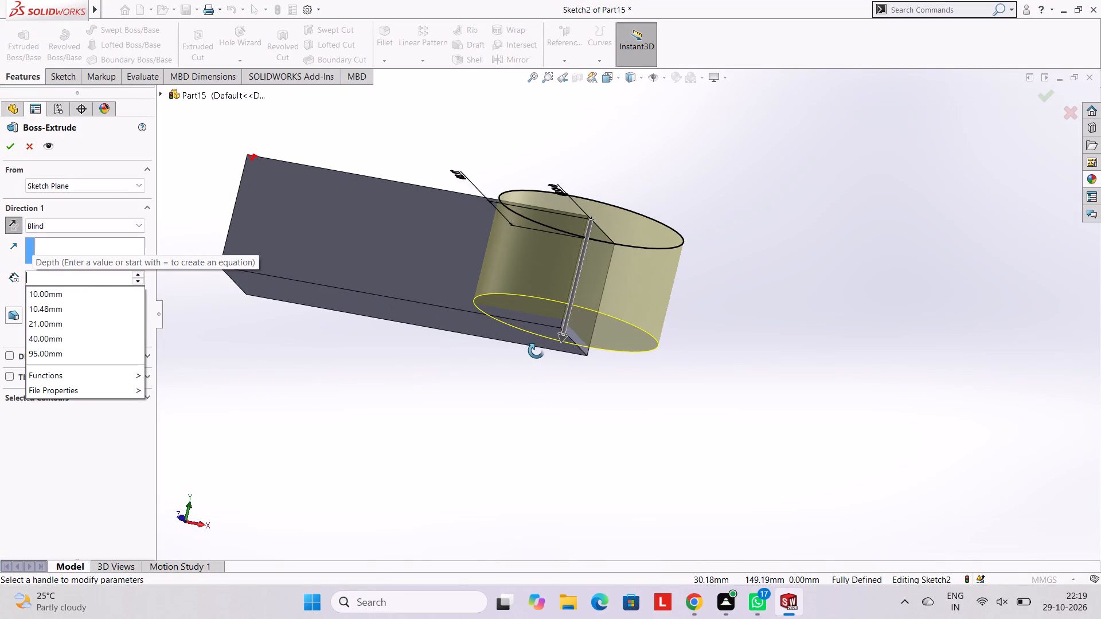
middle_drag(536, 351, 534, 351)
middle_drag(454, 275, 467, 323)
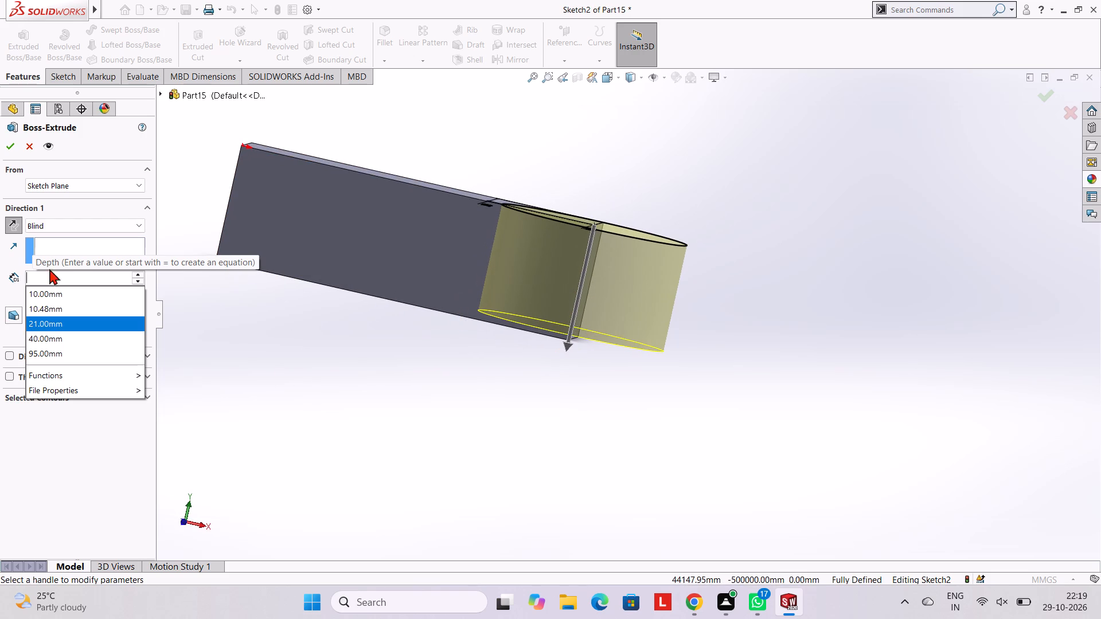
click(31, 282)
text(26)
key(Return)
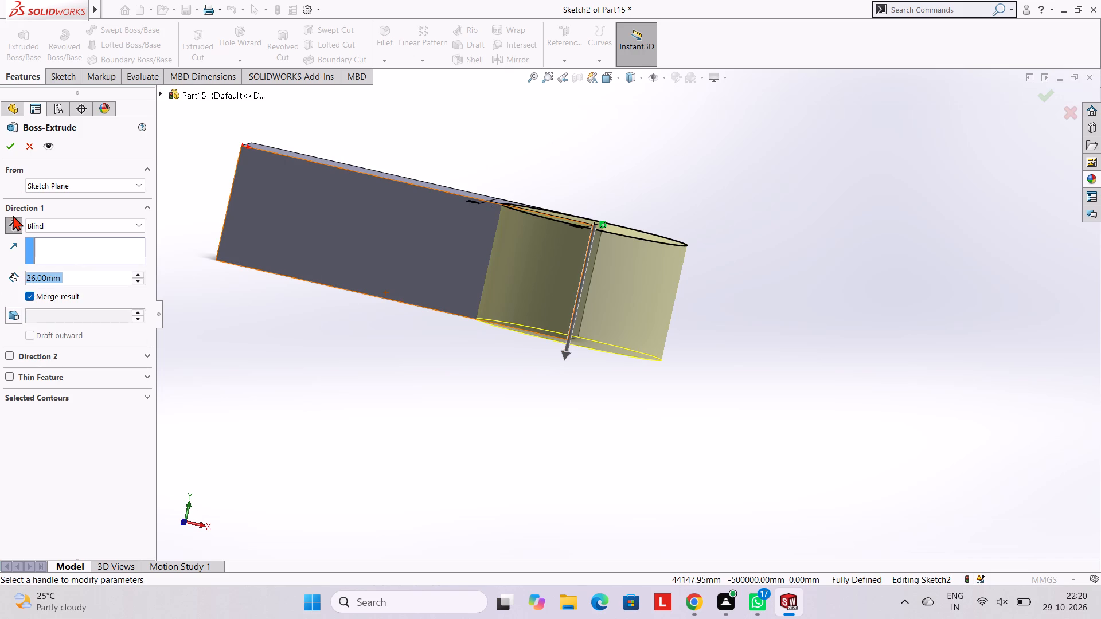
click(3, 140)
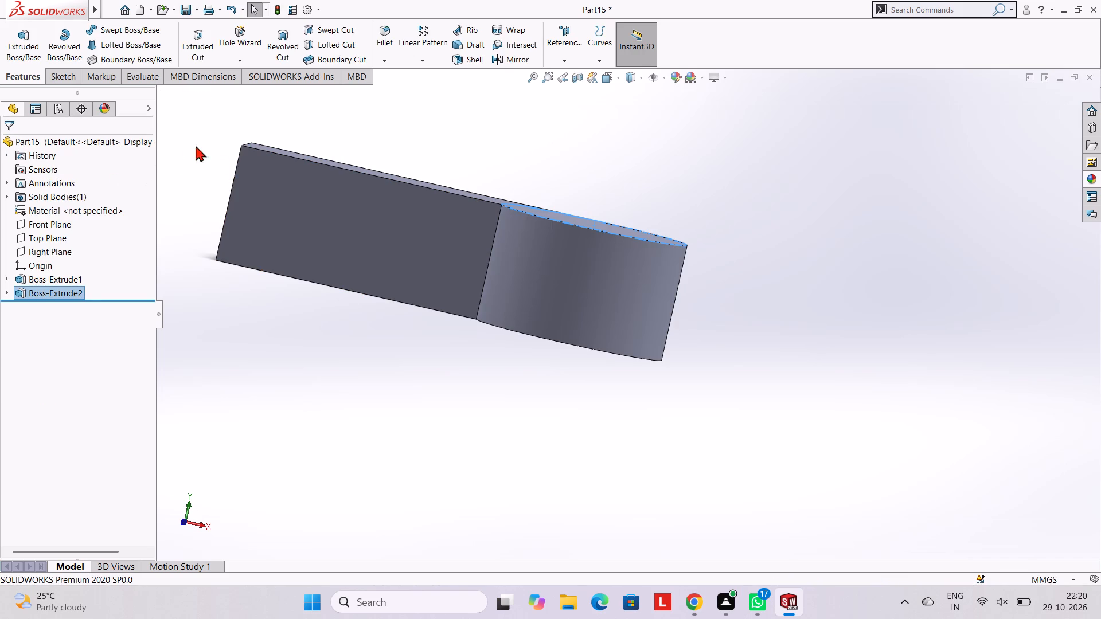
click(185, 144)
Sketch a 42 mm diameter circle on the part's top face, concentric with the rounded end.
middle_drag(384, 177, 383, 251)
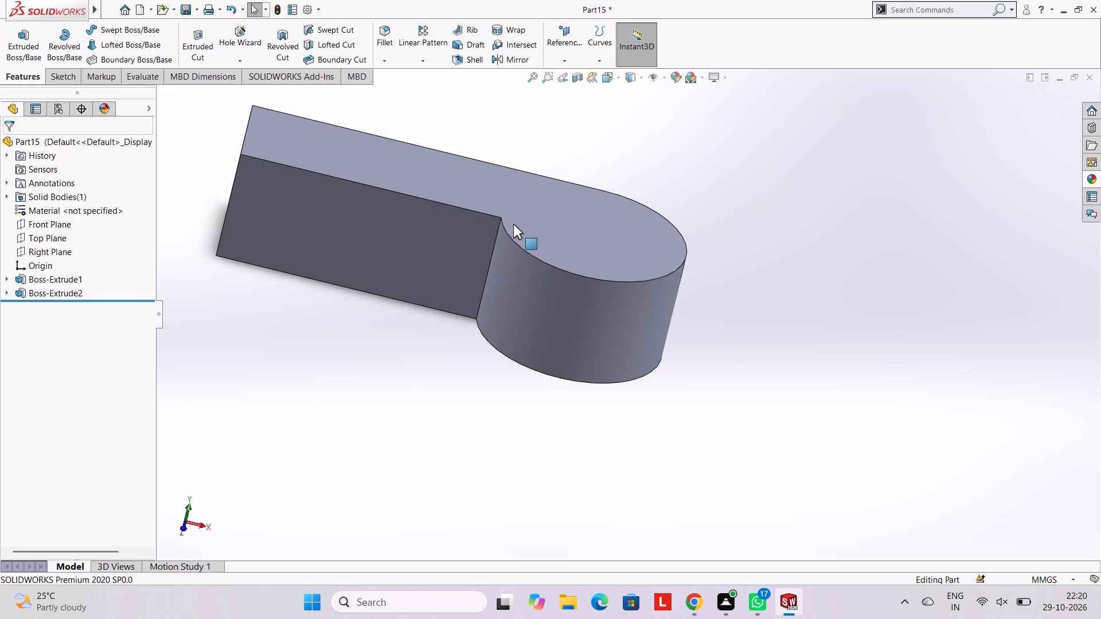
middle_drag(495, 205, 484, 283)
click(539, 244)
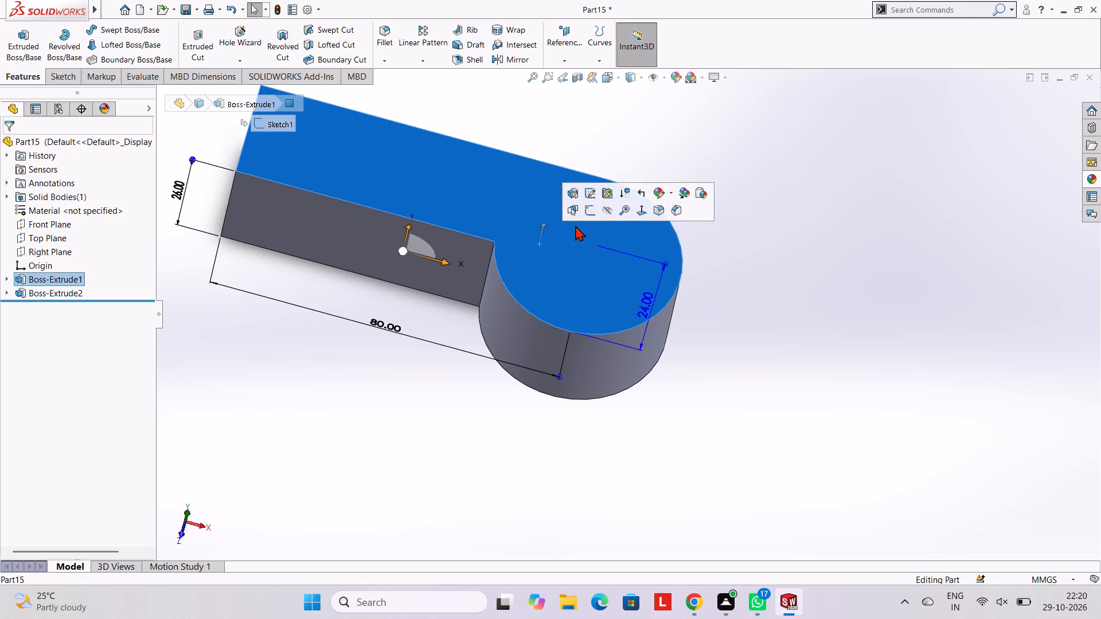
click(588, 212)
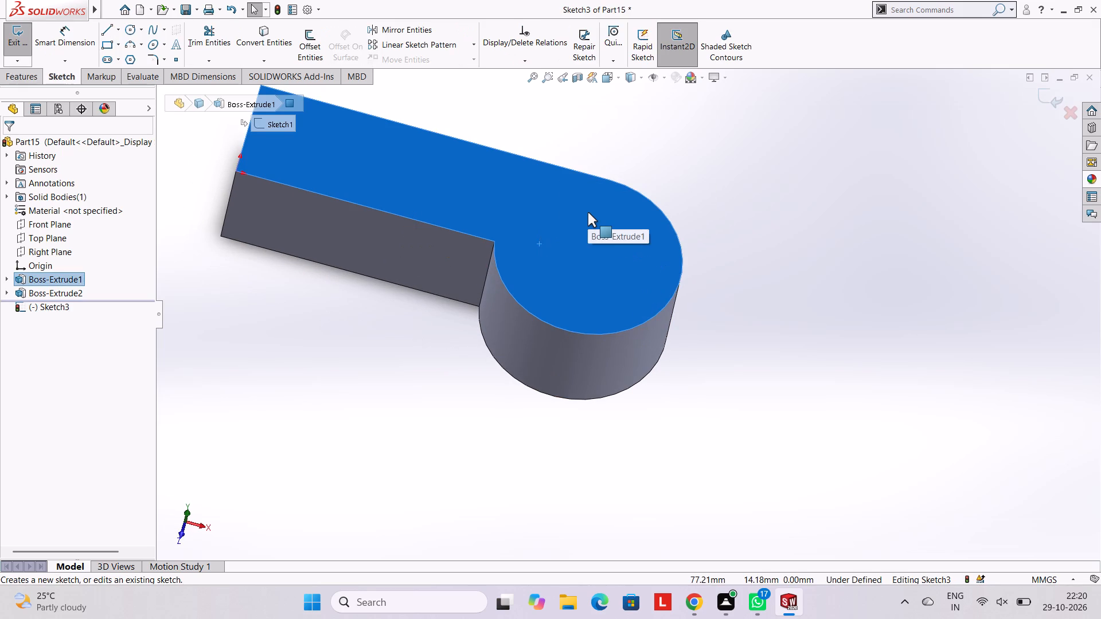
key(ctrl+8)
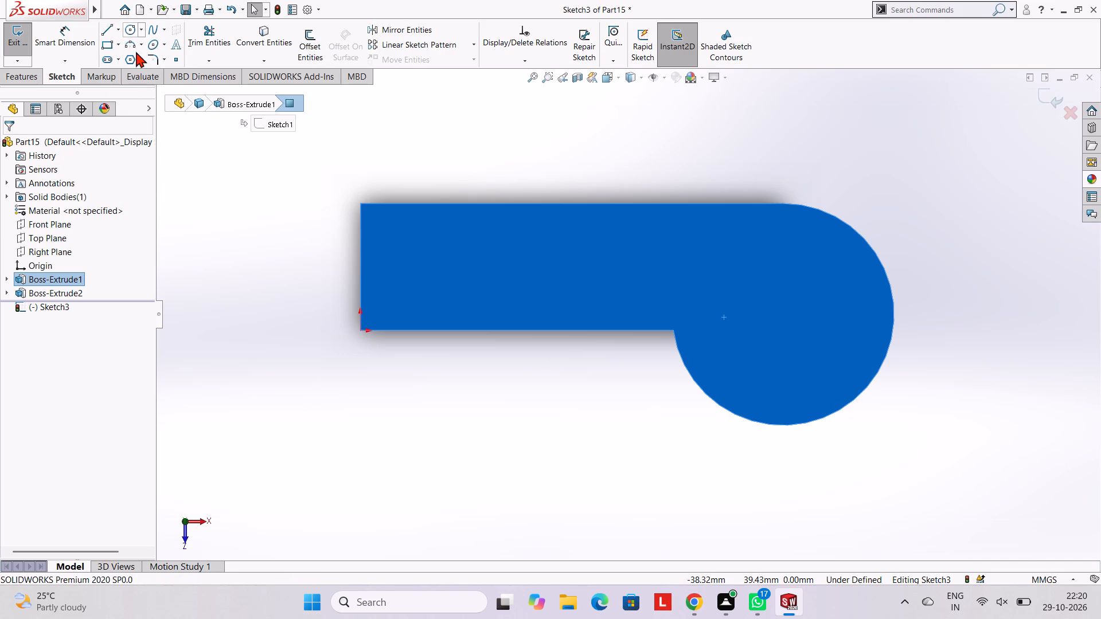
click(130, 26)
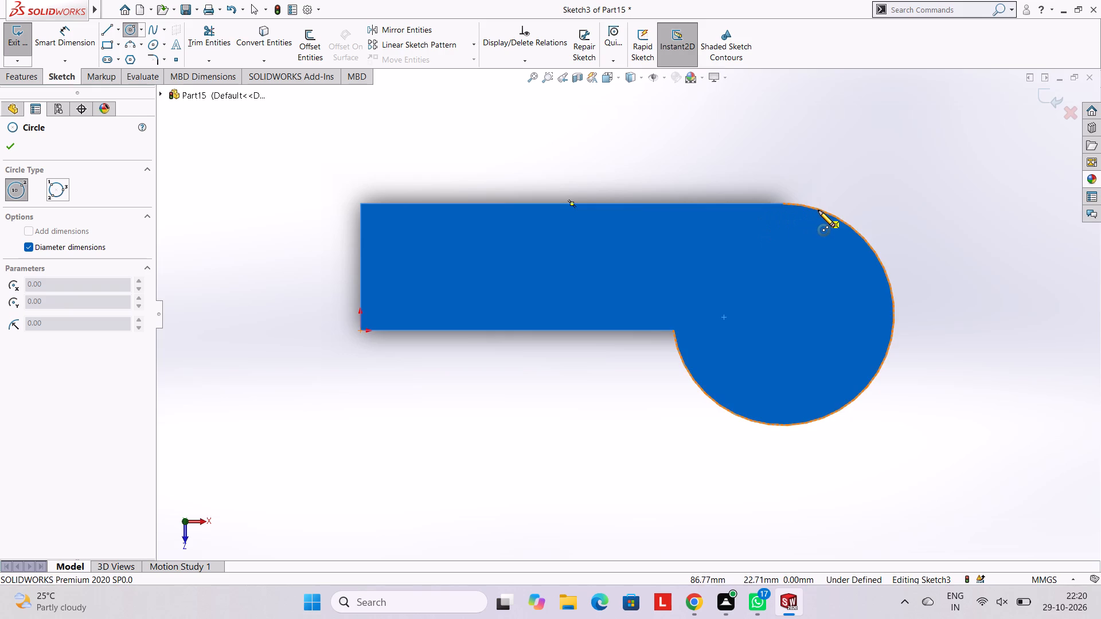
click(782, 315)
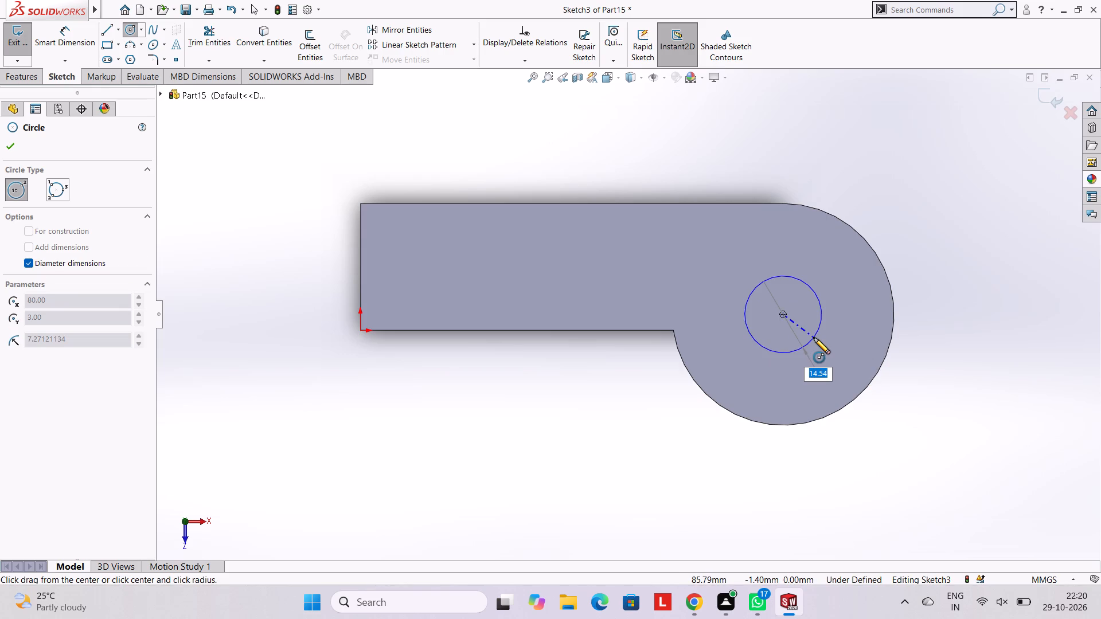
key(4)
key(2)
key(Return)
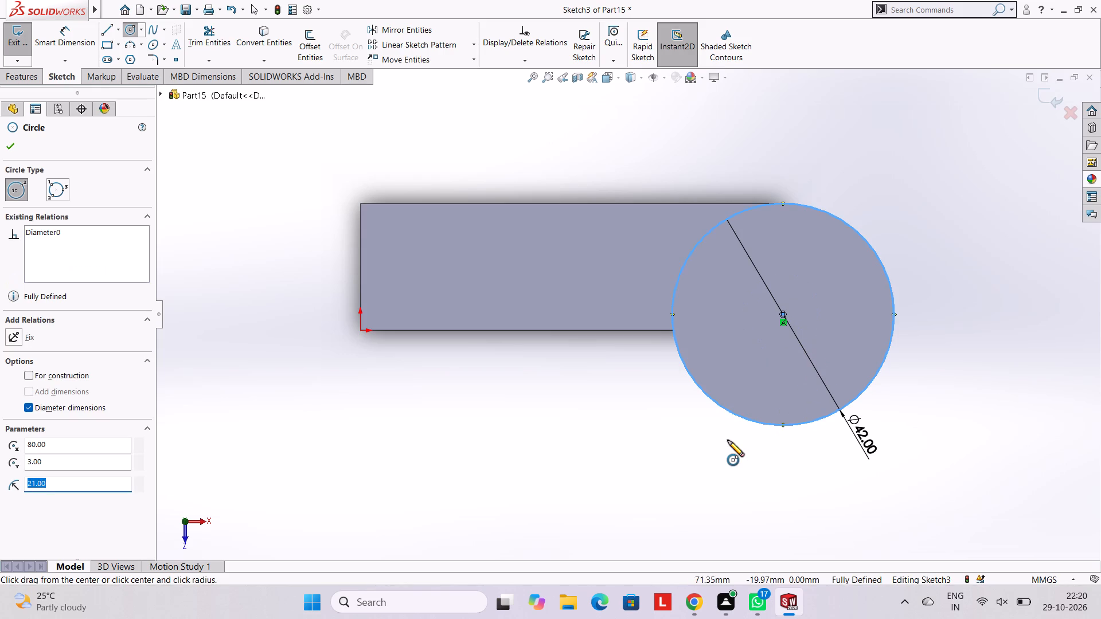
key(Escape)
key(Escape)
key(Escape)
key(Escape)
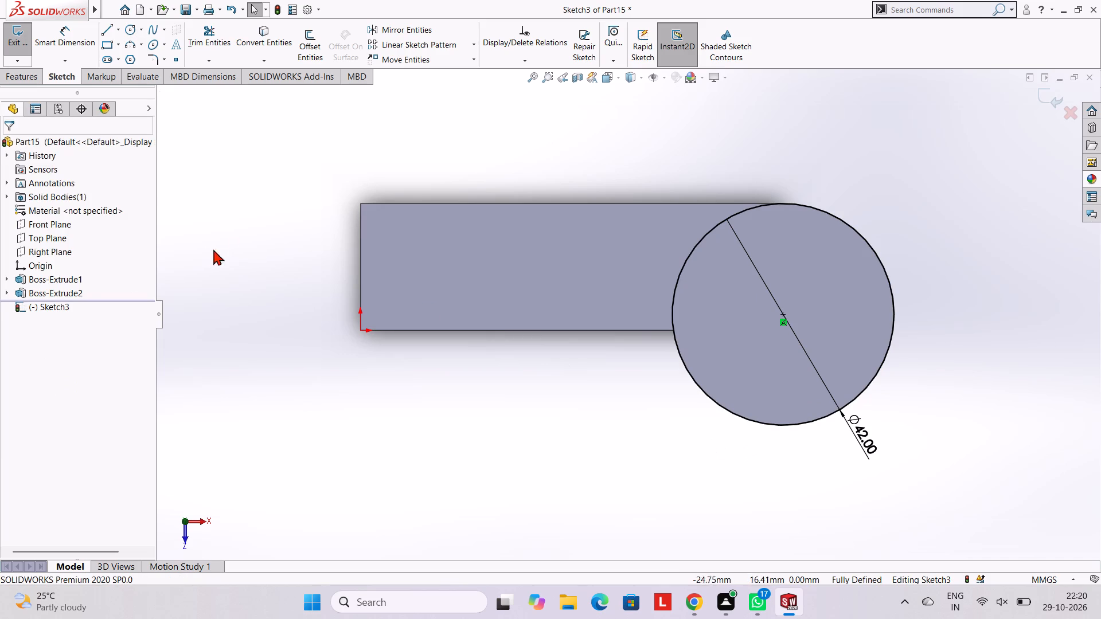
Extrude the new 42 mm circle 18 mm upward from the top face, merging it with the part.
click(29, 77)
click(18, 54)
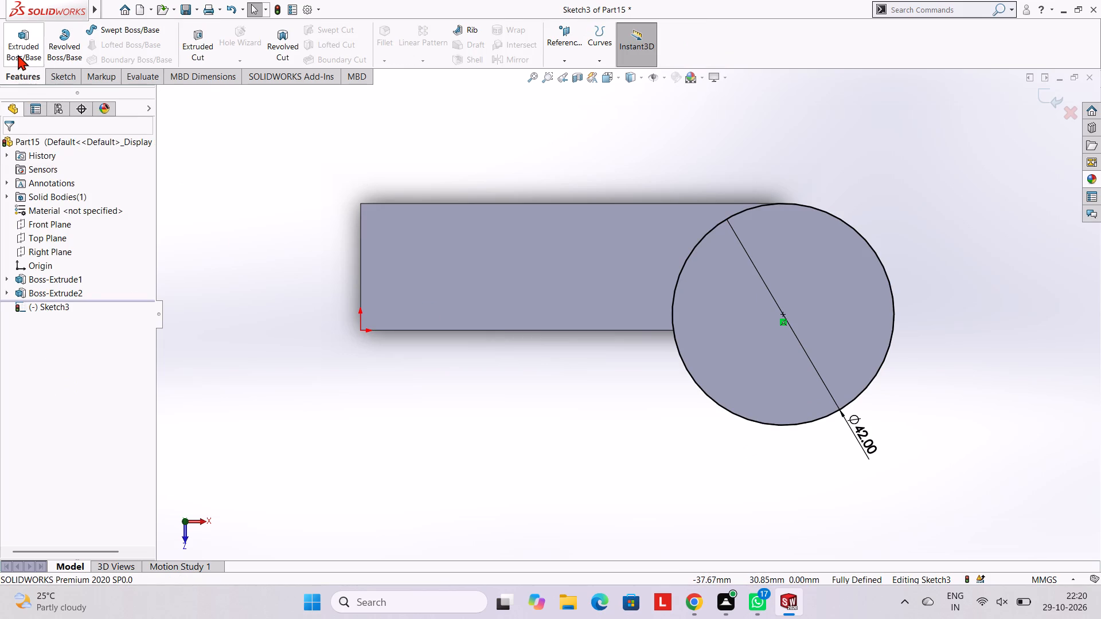
middle_drag(680, 431, 614, 244)
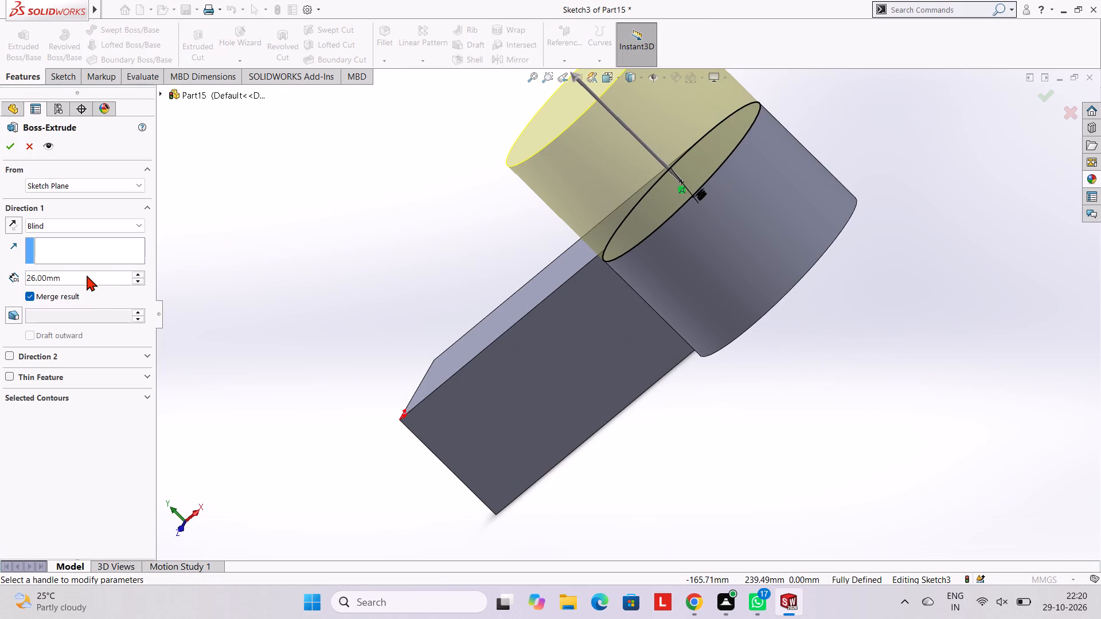
click(87, 275)
key(BackSpace)
key(BackSpace)
key(BackSpace)
key(BackSpace)
key(BackSpace)
key(BackSpace)
key(BackSpace)
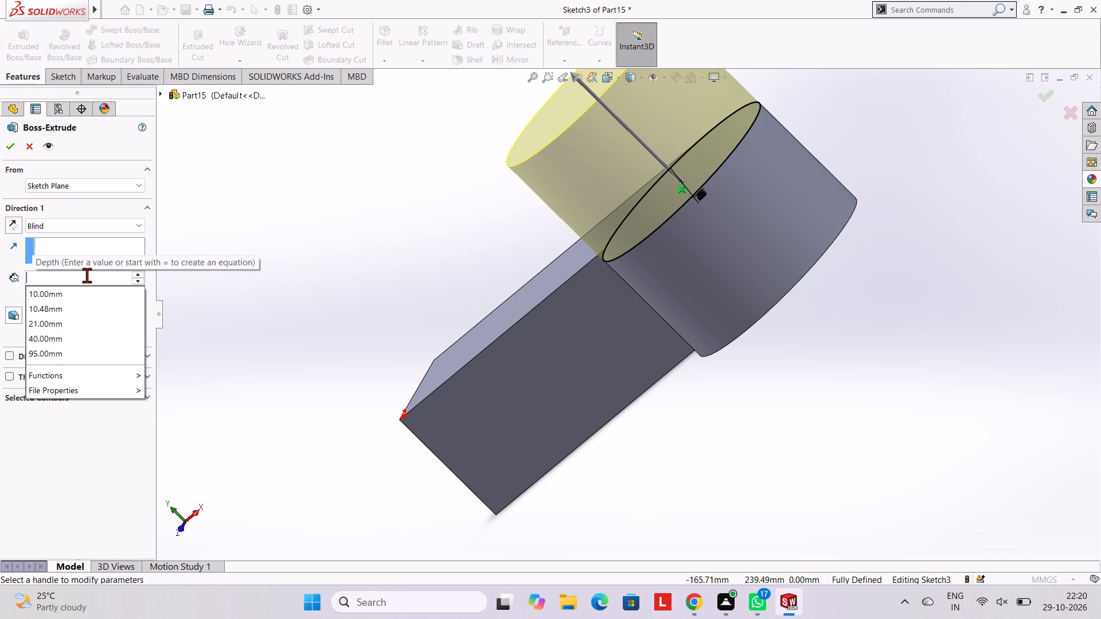
text(18)
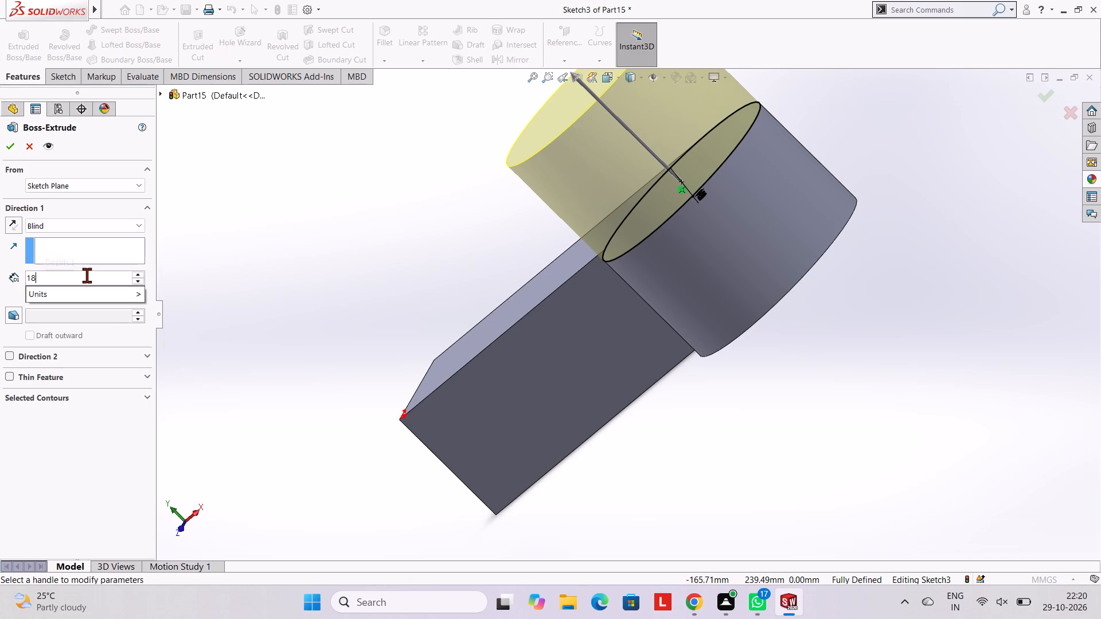
key(Return)
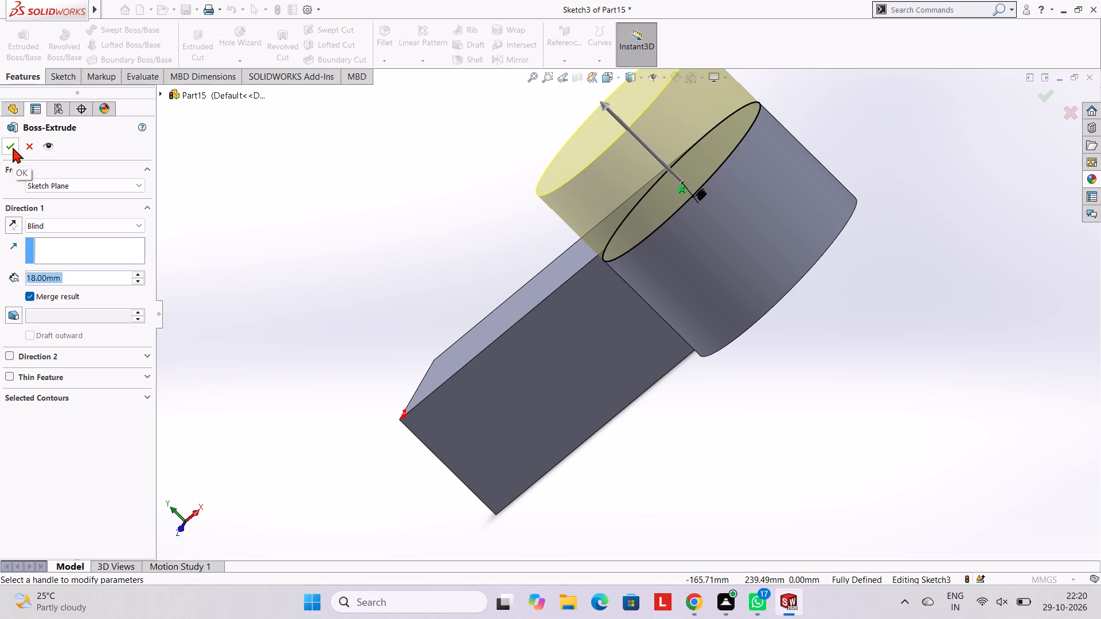
click(13, 147)
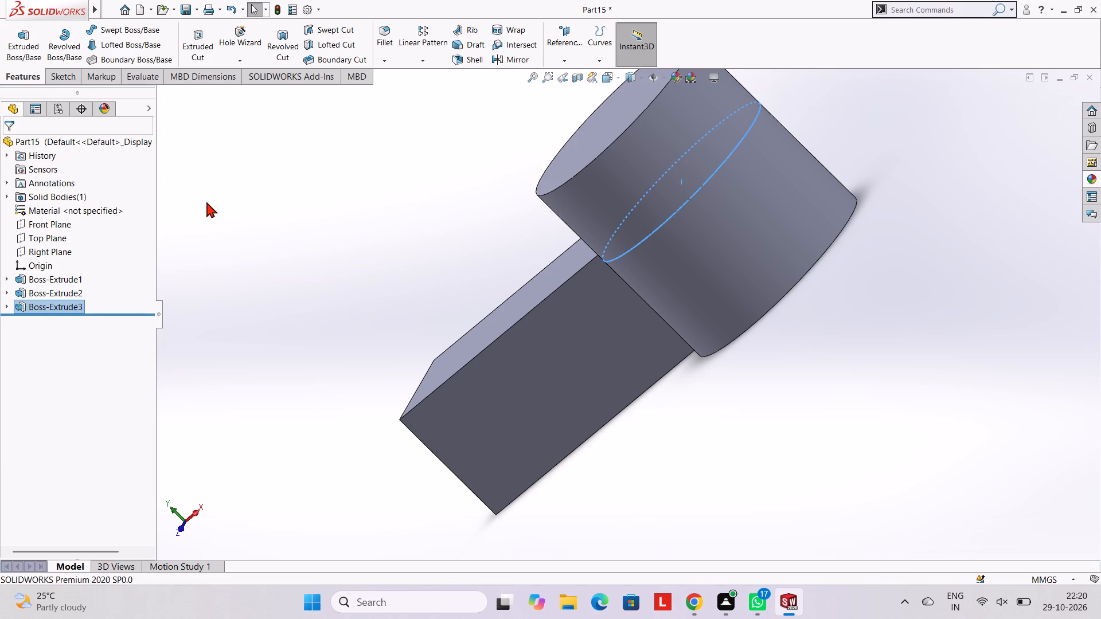
click(222, 218)
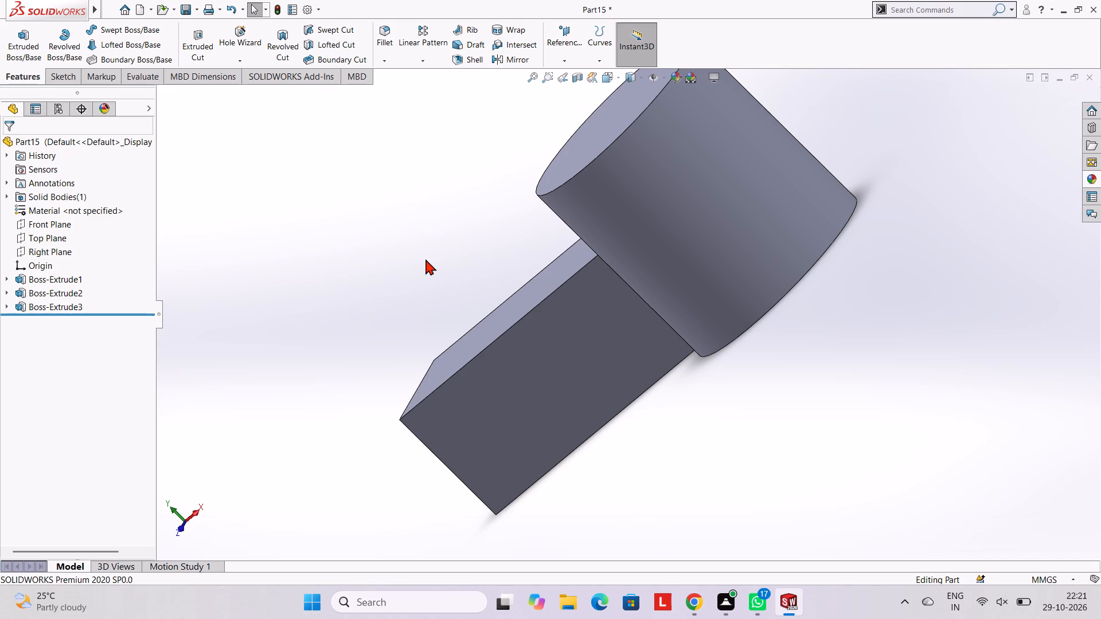
Examine the block and the cylindrical end from several sides.
middle_drag(477, 170, 533, 240)
middle_drag(555, 226, 583, 232)
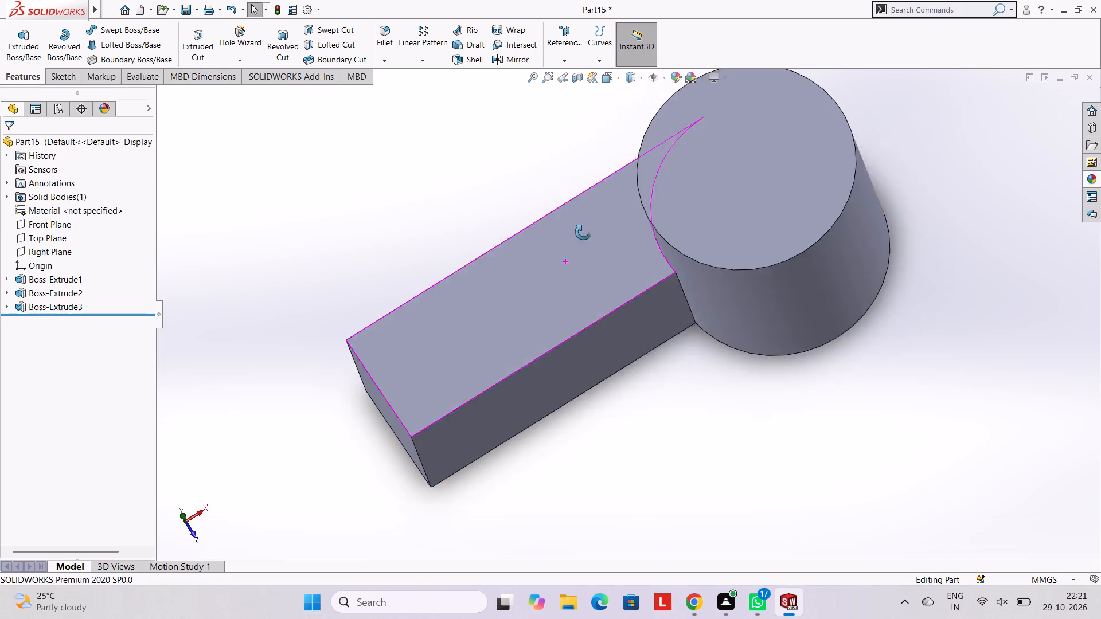
middle_drag(583, 232, 636, 238)
middle_drag(539, 240, 534, 297)
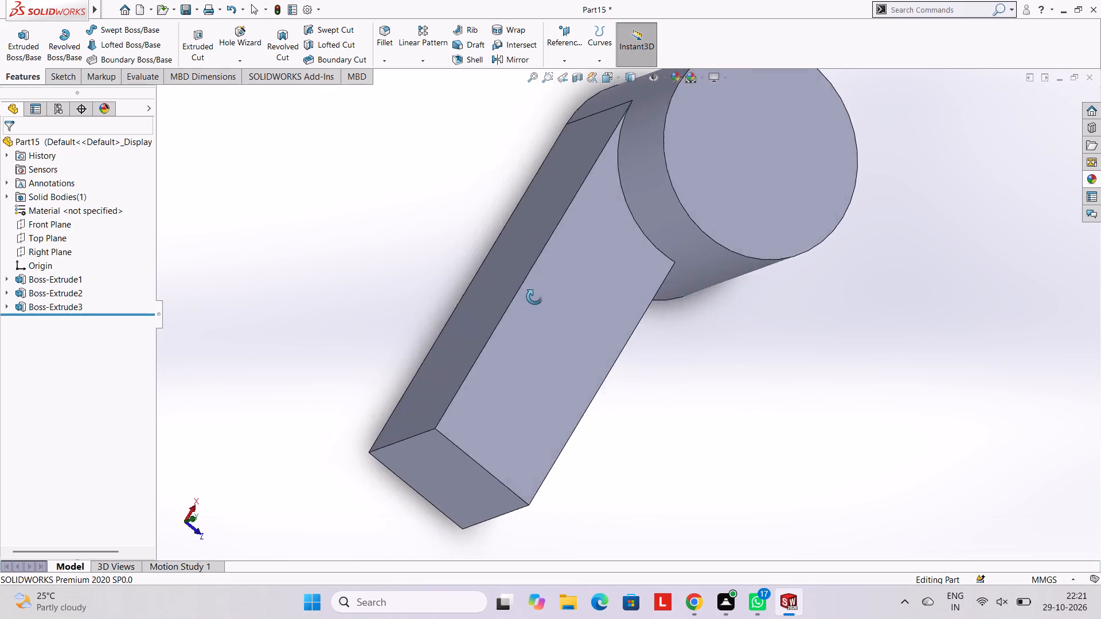
middle_drag(534, 297, 473, 252)
scroll(696, 295, up, 3)
middle_drag(715, 283, 650, 315)
middle_drag(759, 239, 833, 339)
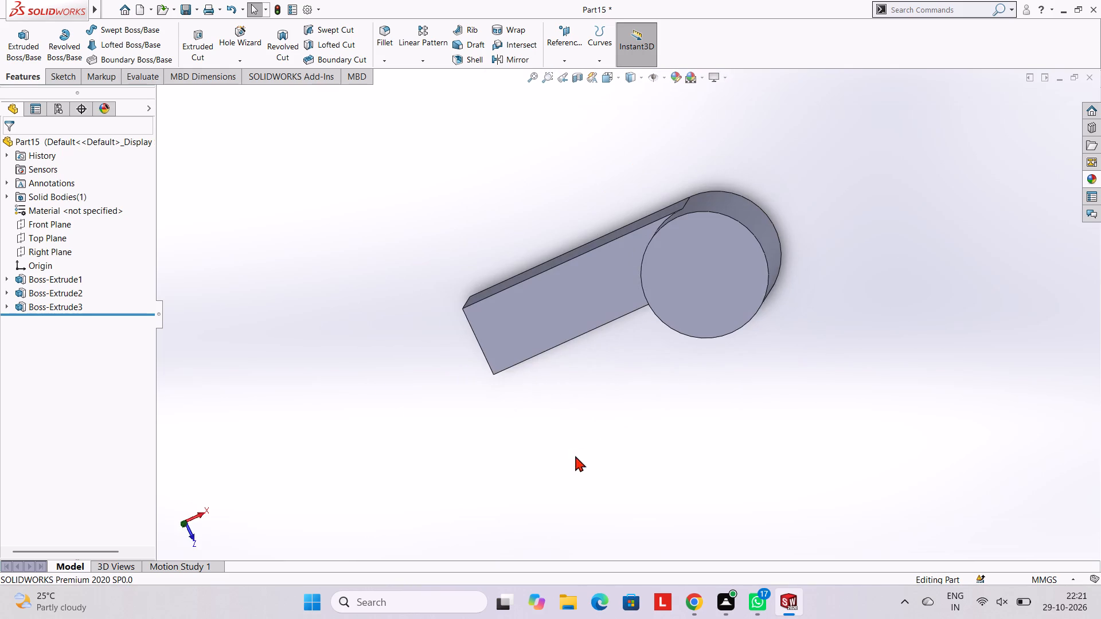
middle_drag(479, 378, 500, 263)
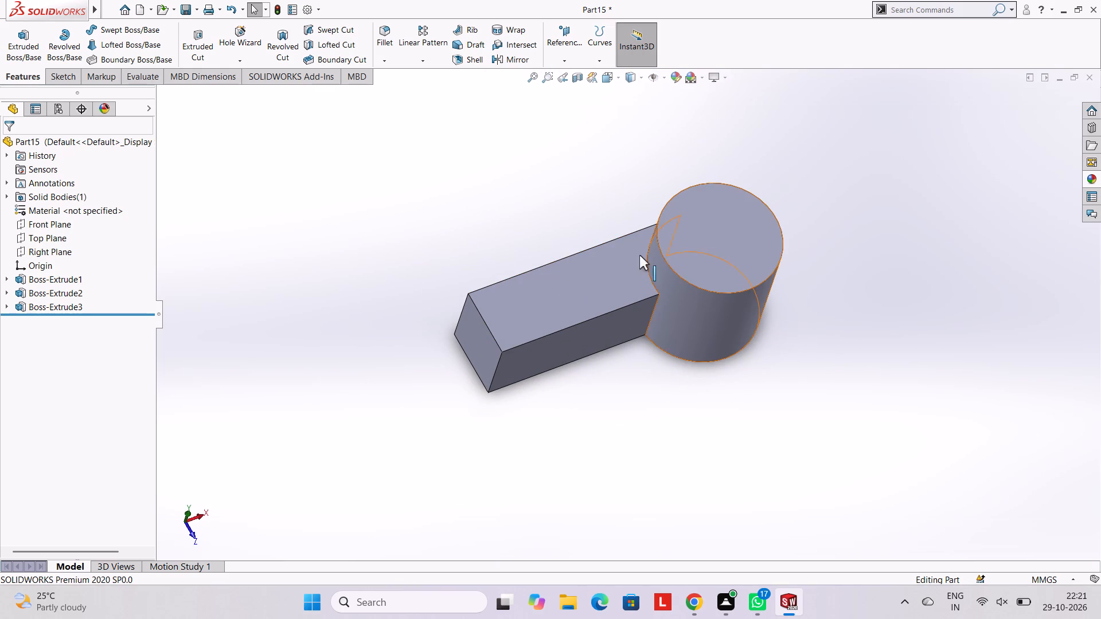
Start a sketch on the block's top face and draw a 25 mm horizontal line inward from the midpoint of its free end edge.
click(569, 291)
click(620, 251)
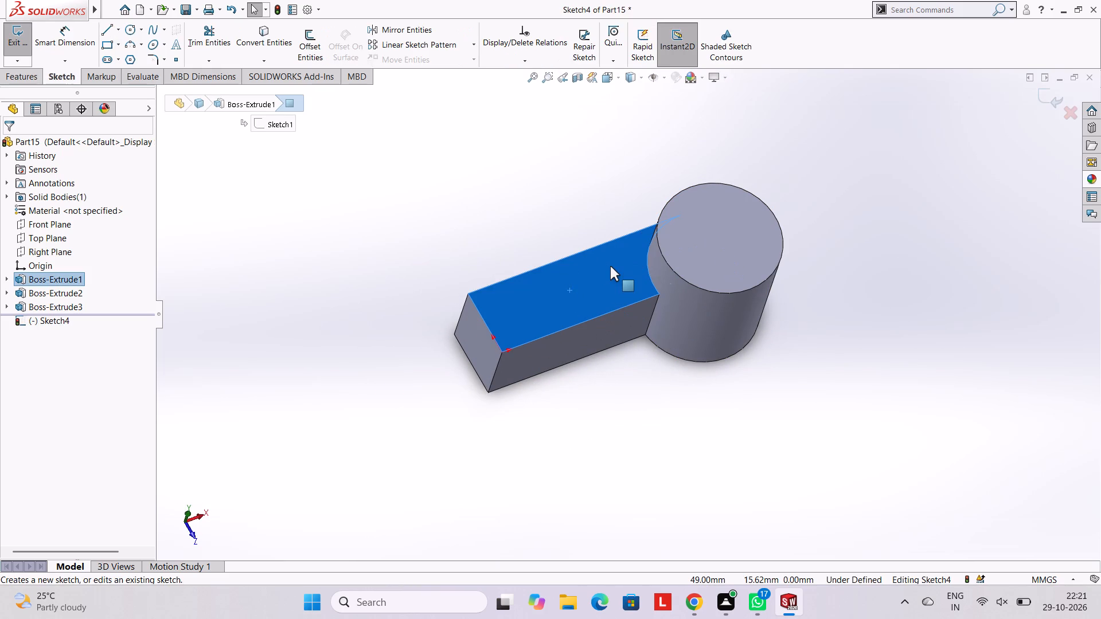
key(ctrl+8)
scroll(522, 231, up, 2)
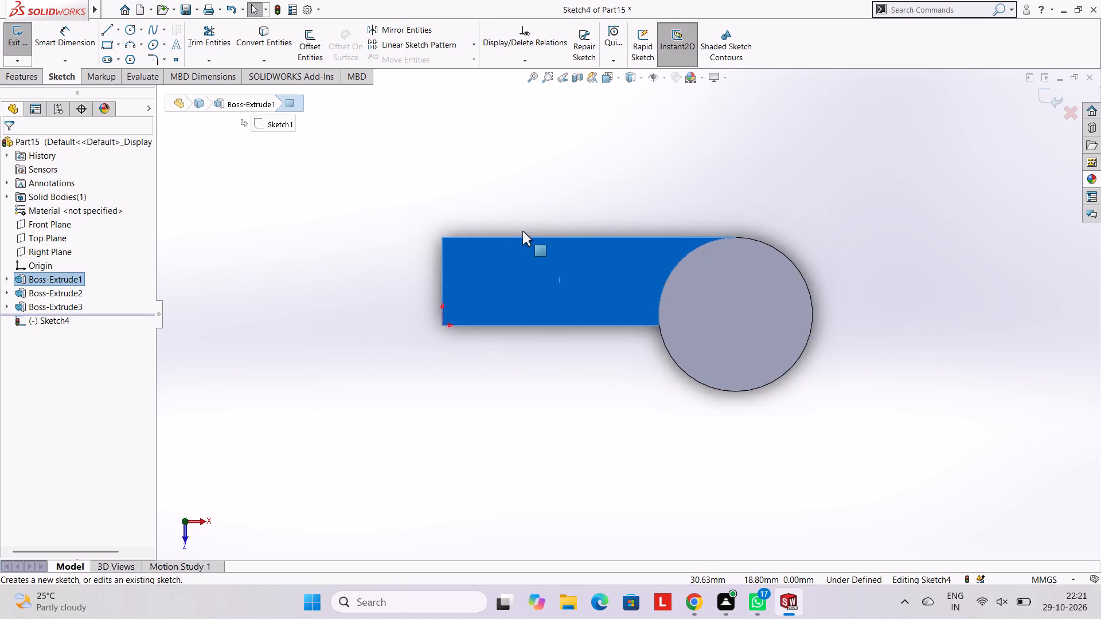
scroll(523, 234, down, 2)
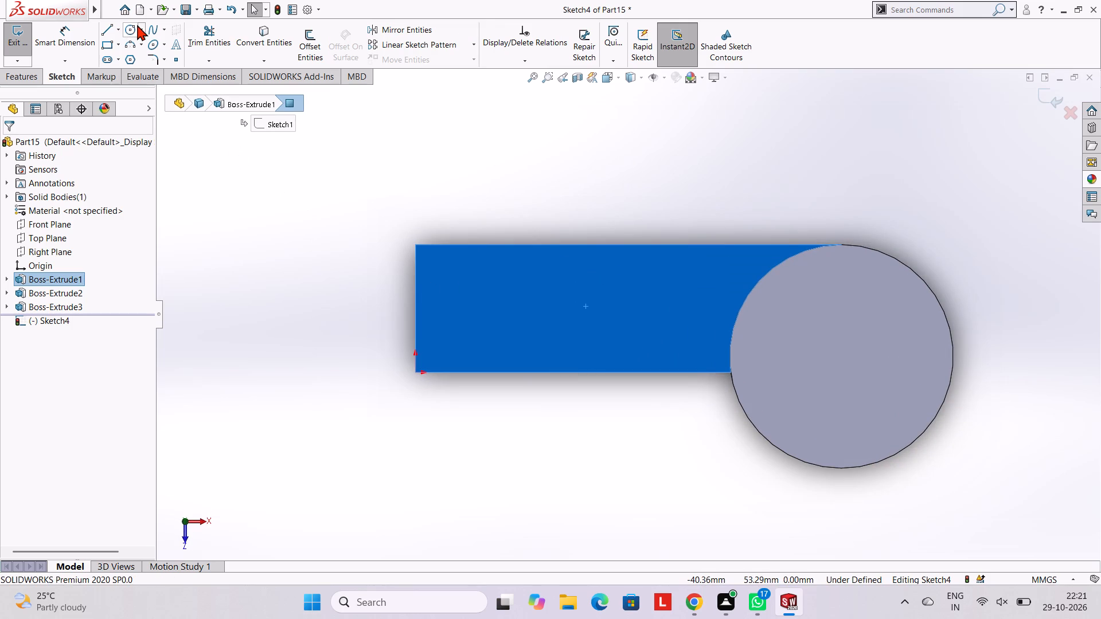
click(112, 25)
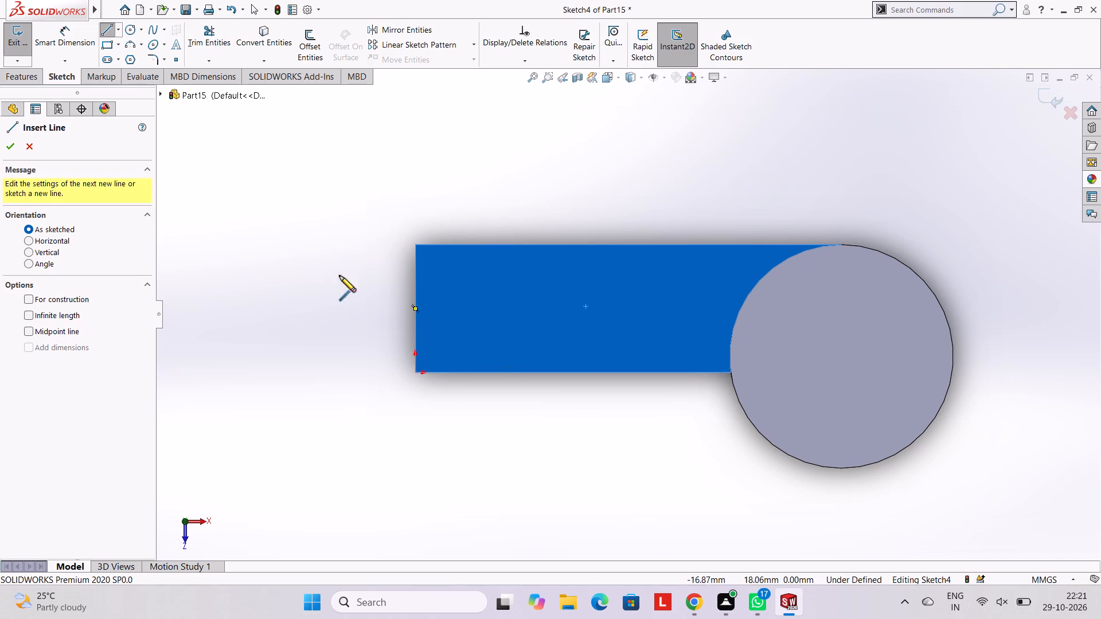
click(416, 308)
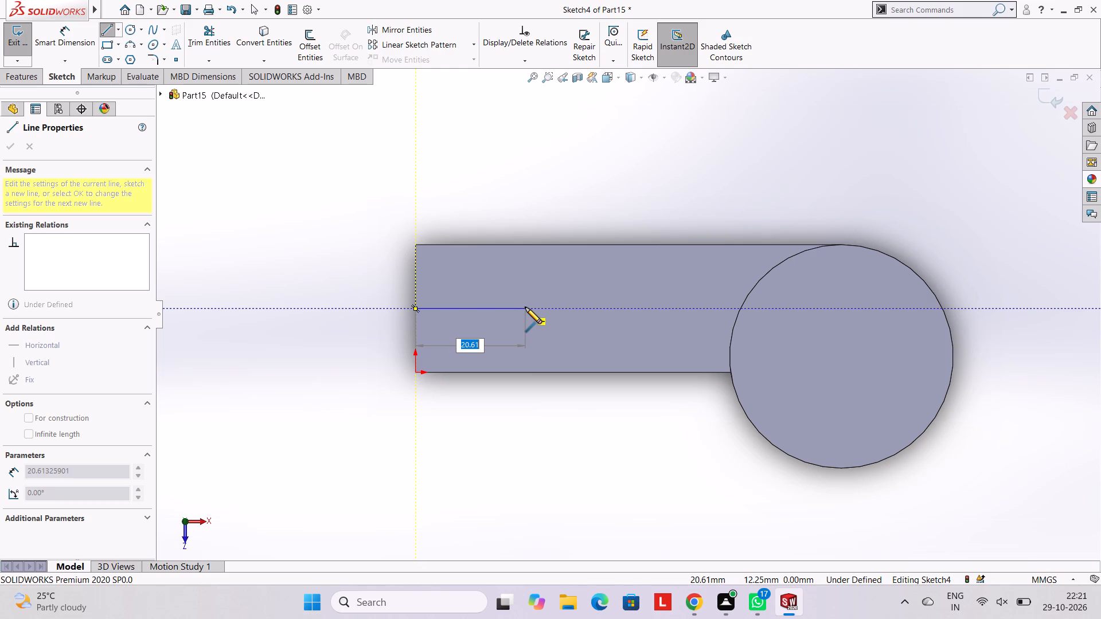
text(25)
key(Return)
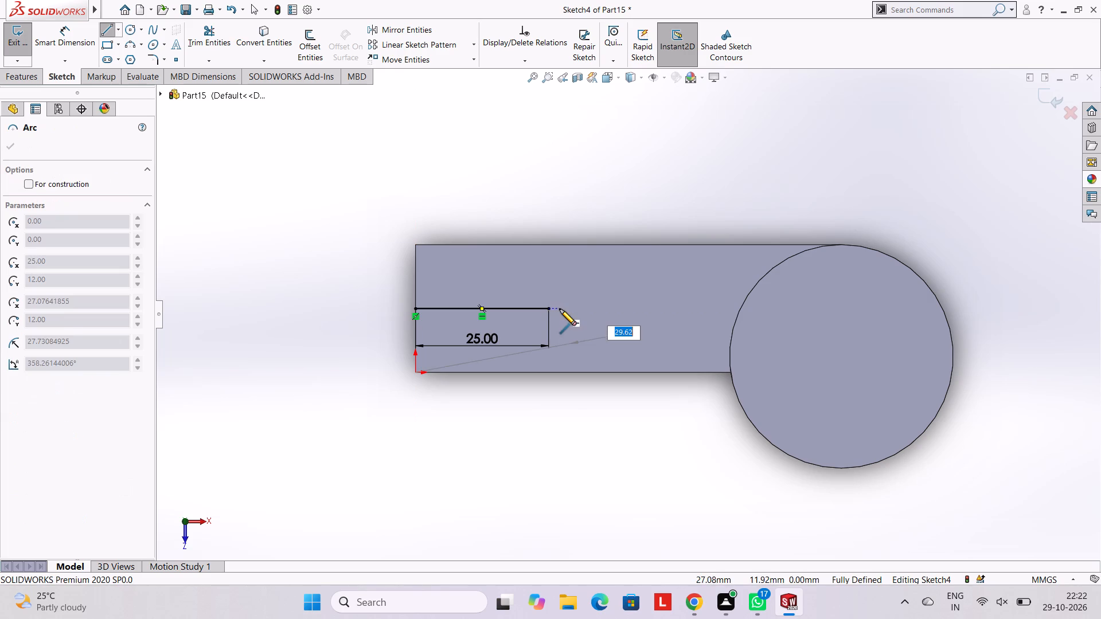
key(Escape)
key(Escape)
key(Escape)
key(Escape)
key(Escape)
key(Escape)
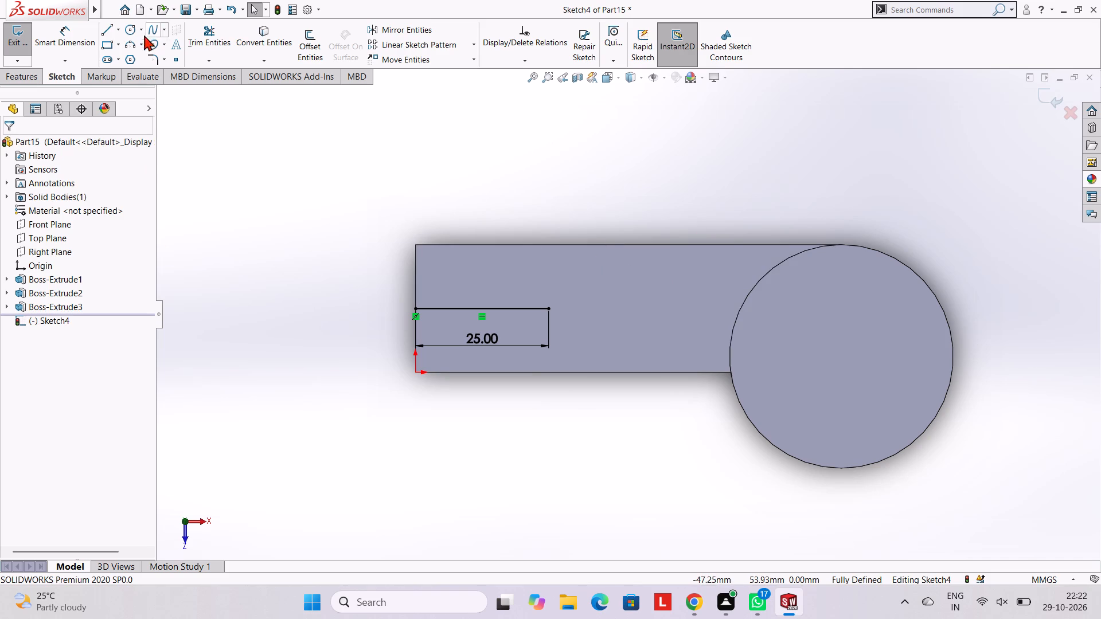
Sketch a 12 mm diameter circle centred on the inner end of the 25 mm line.
click(128, 29)
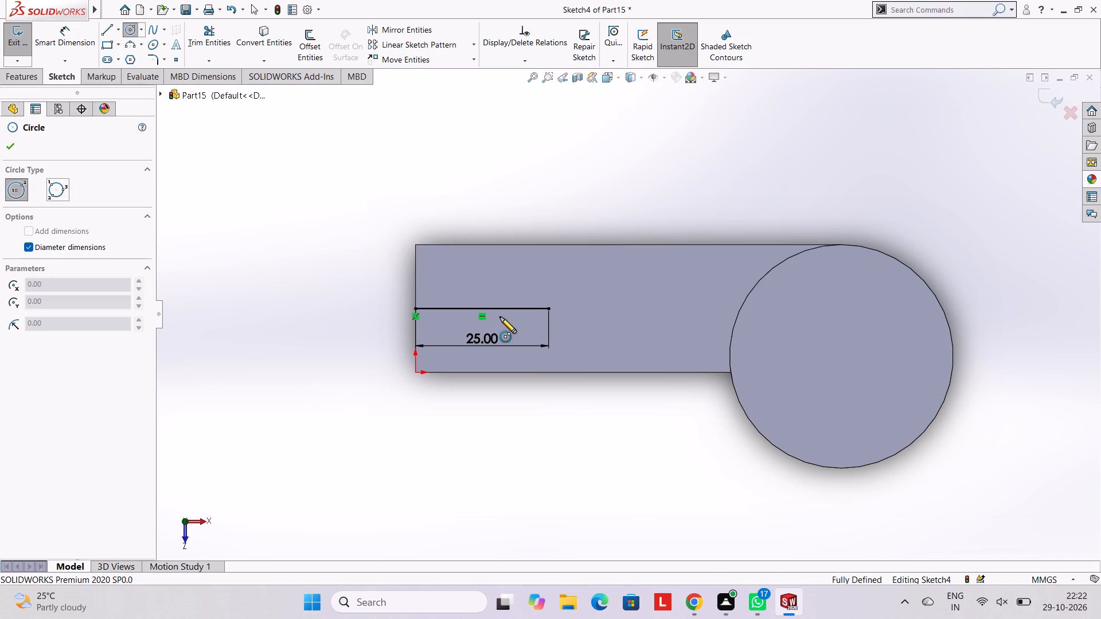
click(547, 308)
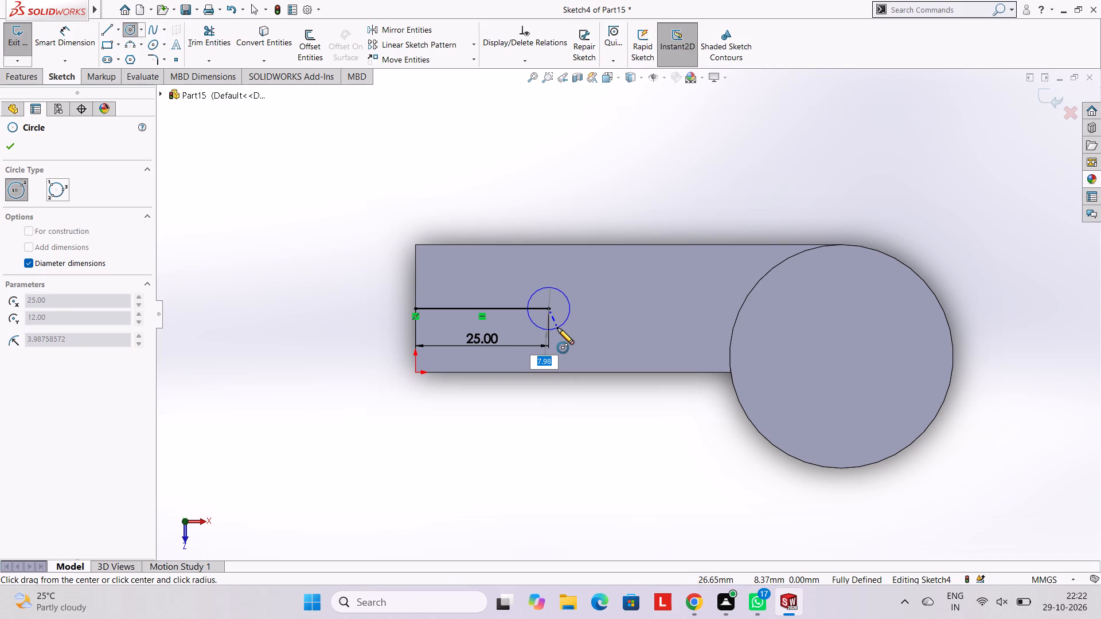
text(12)
key(Return)
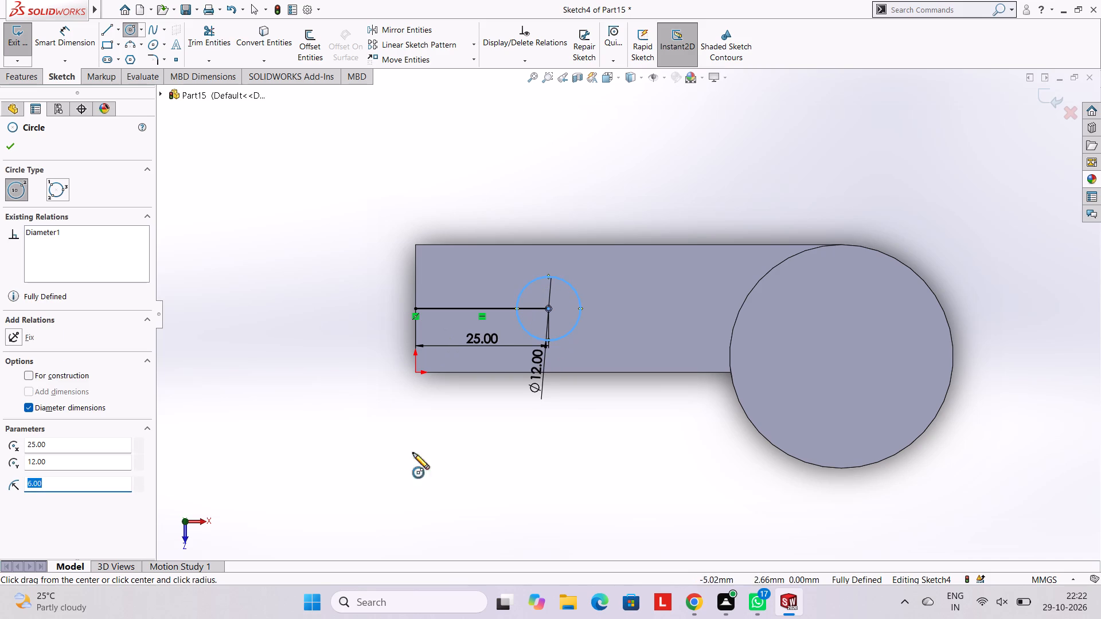
key(Escape)
key(Escape)
key(Escape)
key(Escape)
key(Escape)
key(grave)
key(Escape)
key(Escape)
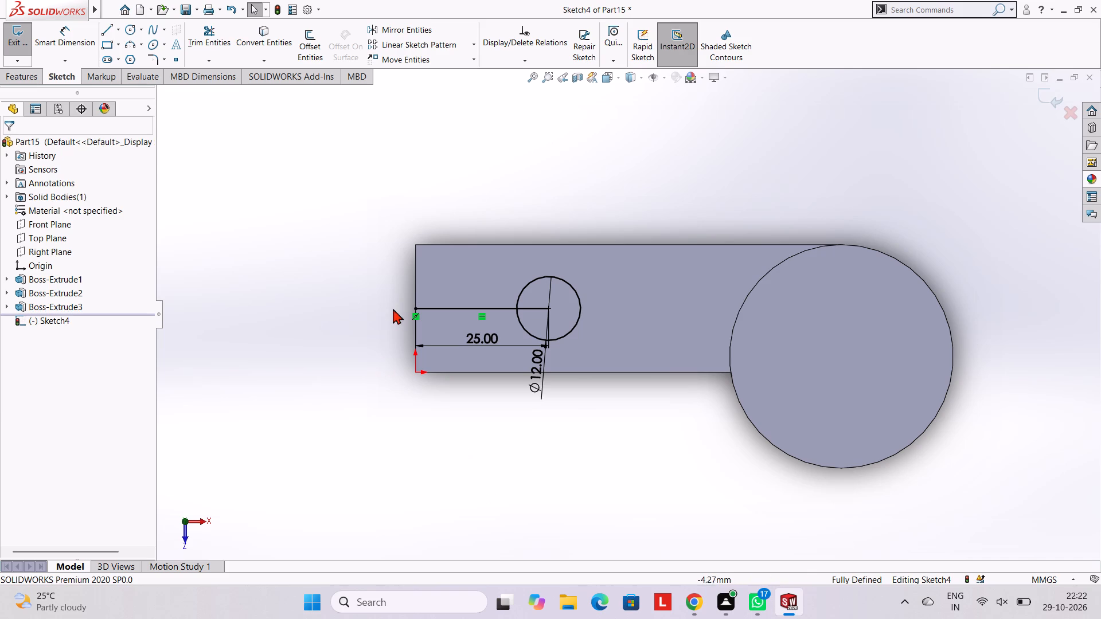
Sketch connected slot lines from the end edge's midpoint: 2 mm vertical, 40 mm inward, 4 mm vertical, and about 52 mm back past the edge.
click(108, 26)
click(416, 308)
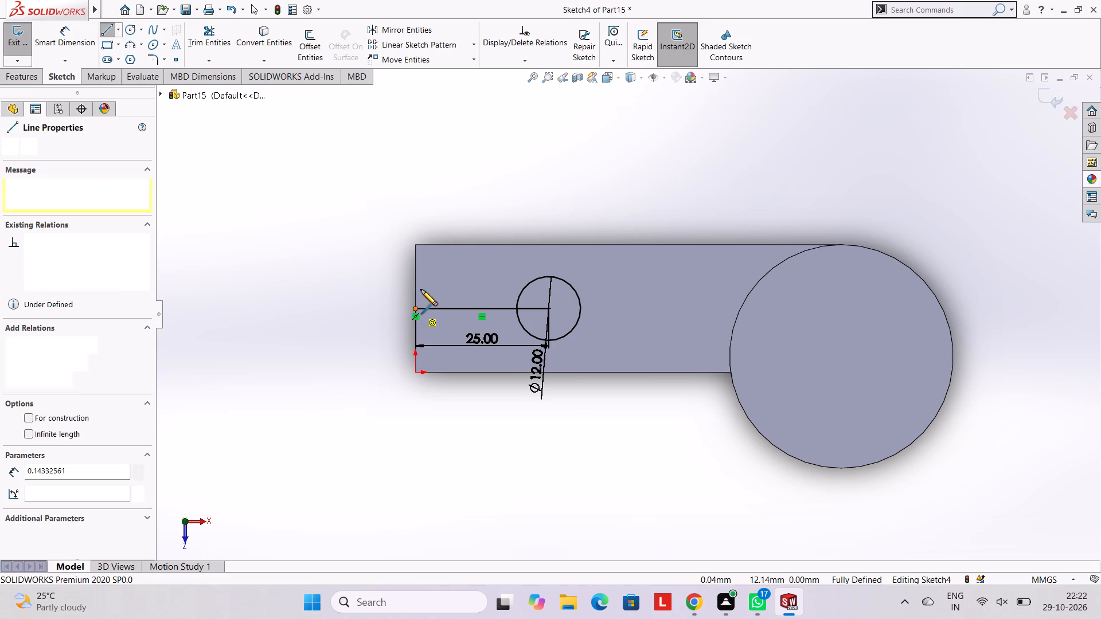
key(2)
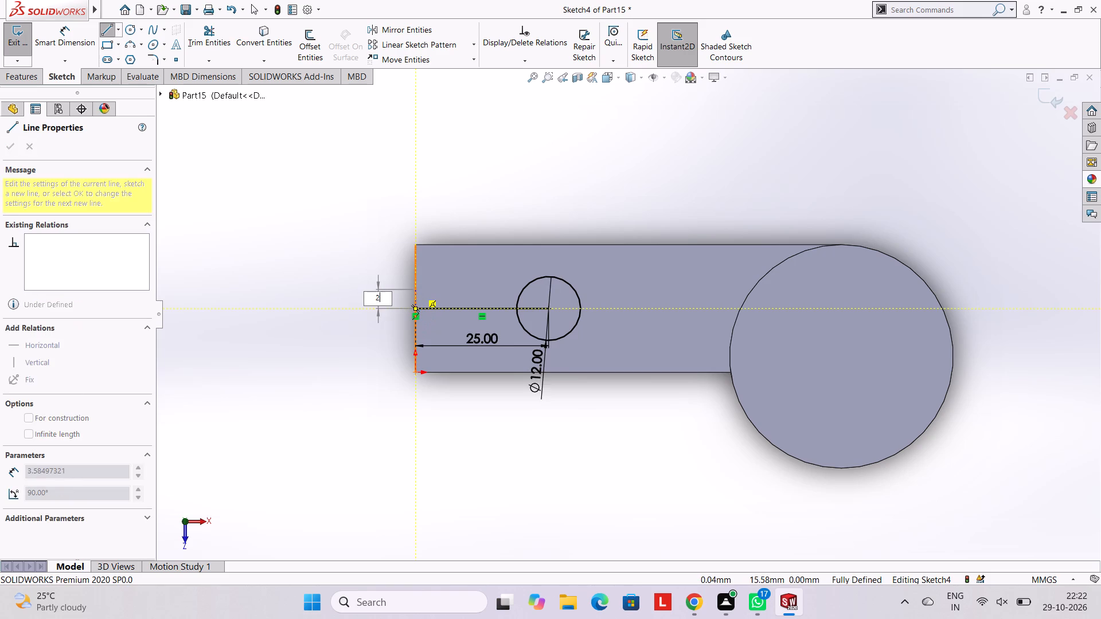
key(Return)
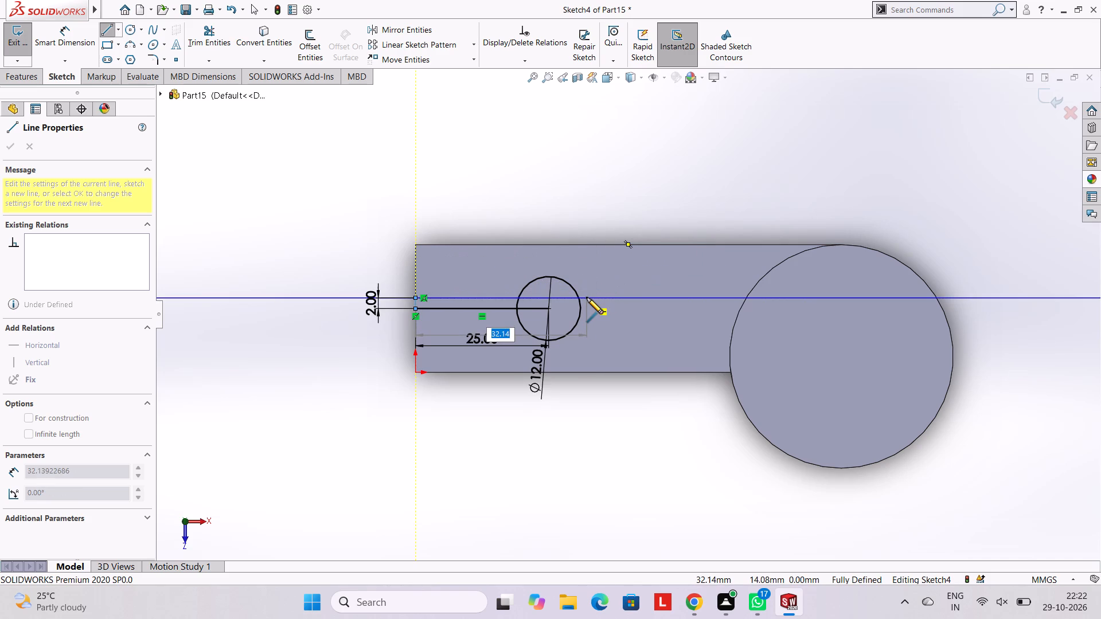
text(40)
key(Return)
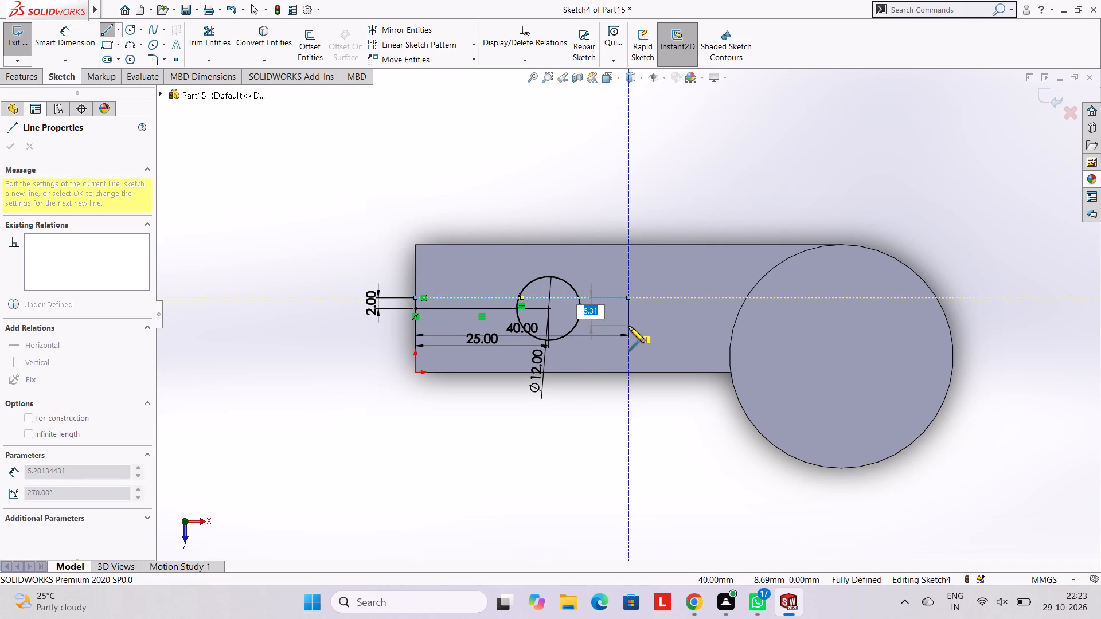
key(4)
key(Return)
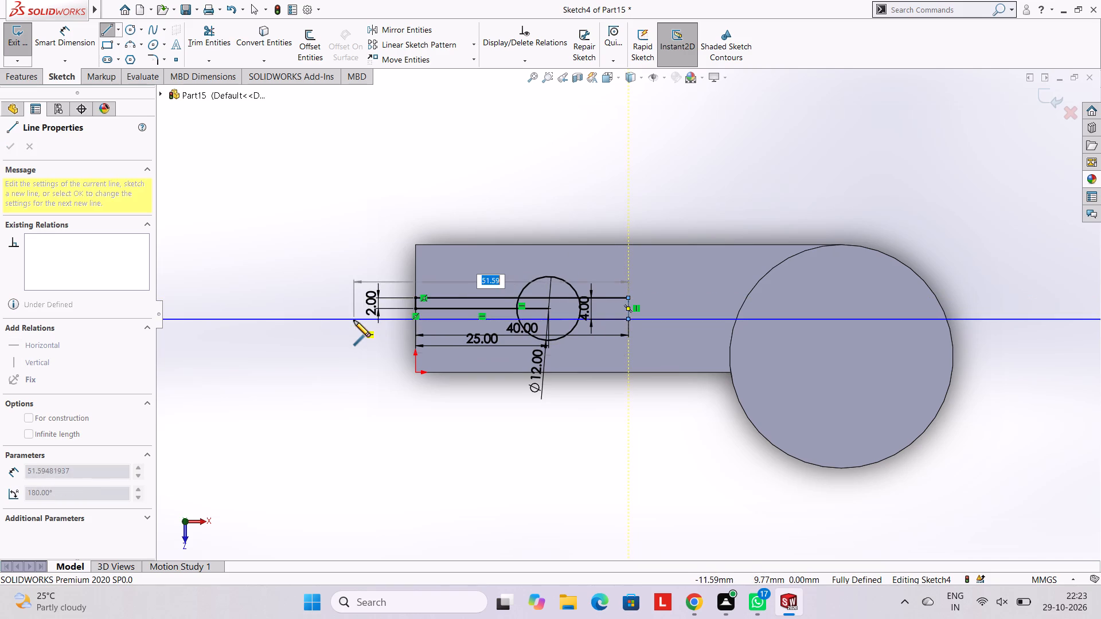
click(354, 320)
Draw a vertical line along the block's end edge from the slot's upper corner to slightly past its lower line.
click(213, 41)
scroll(525, 290, down, 3)
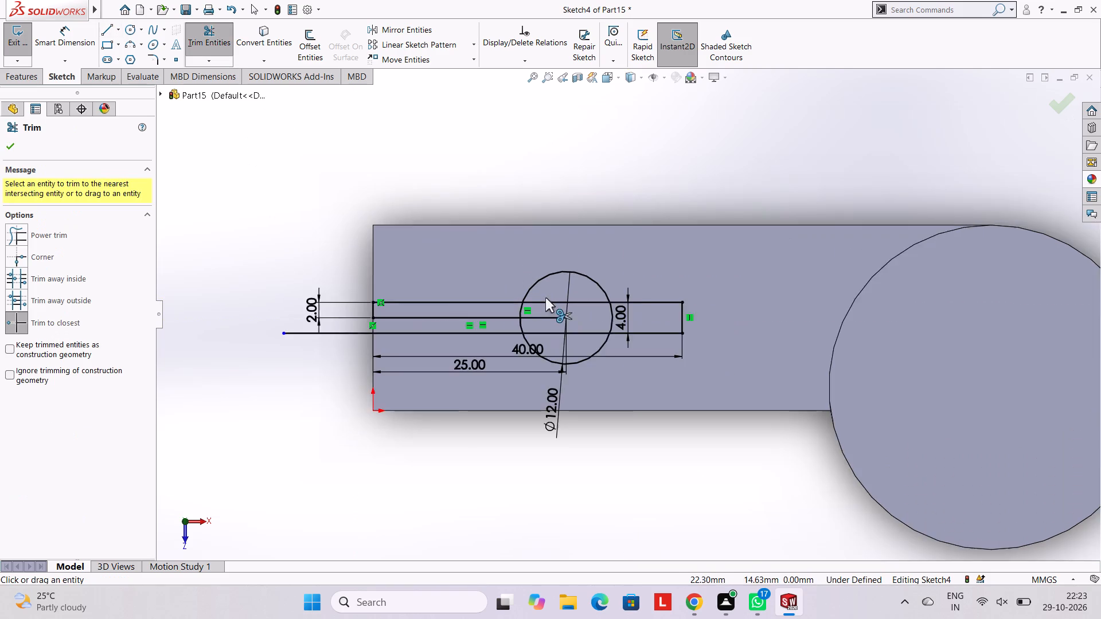
click(100, 27)
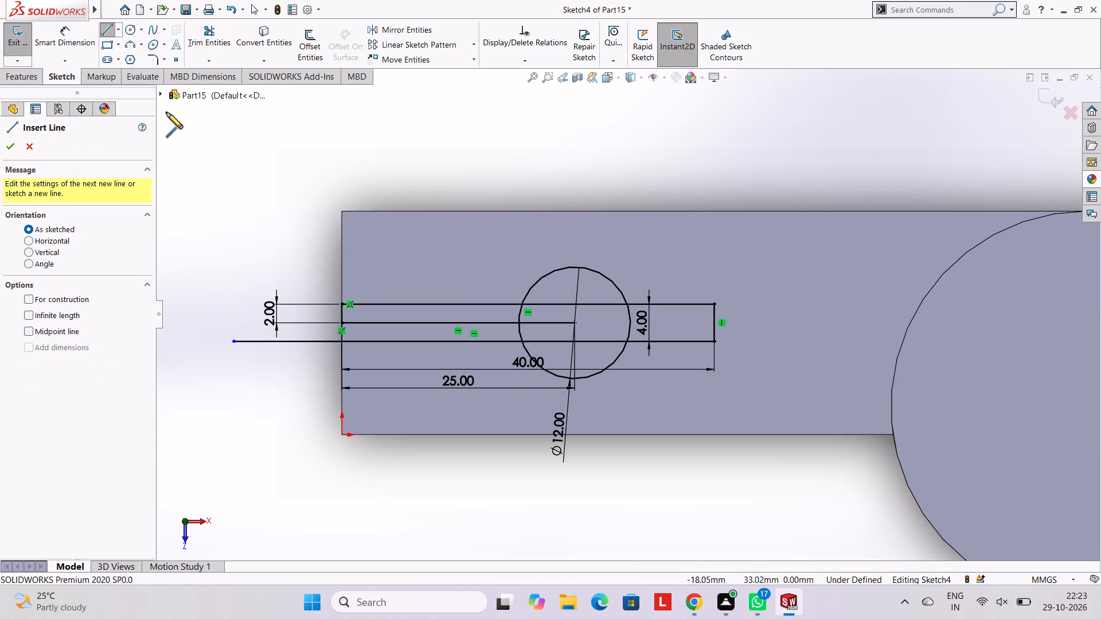
click(222, 37)
scroll(469, 251, down, 4)
click(244, 387)
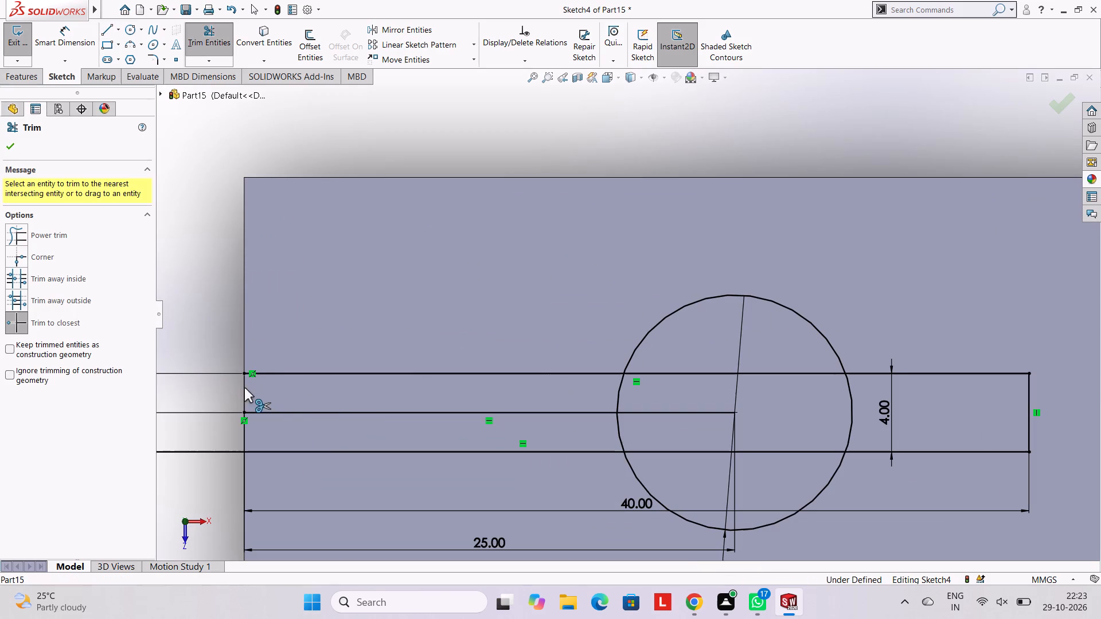
scroll(522, 424, up, 3)
click(107, 31)
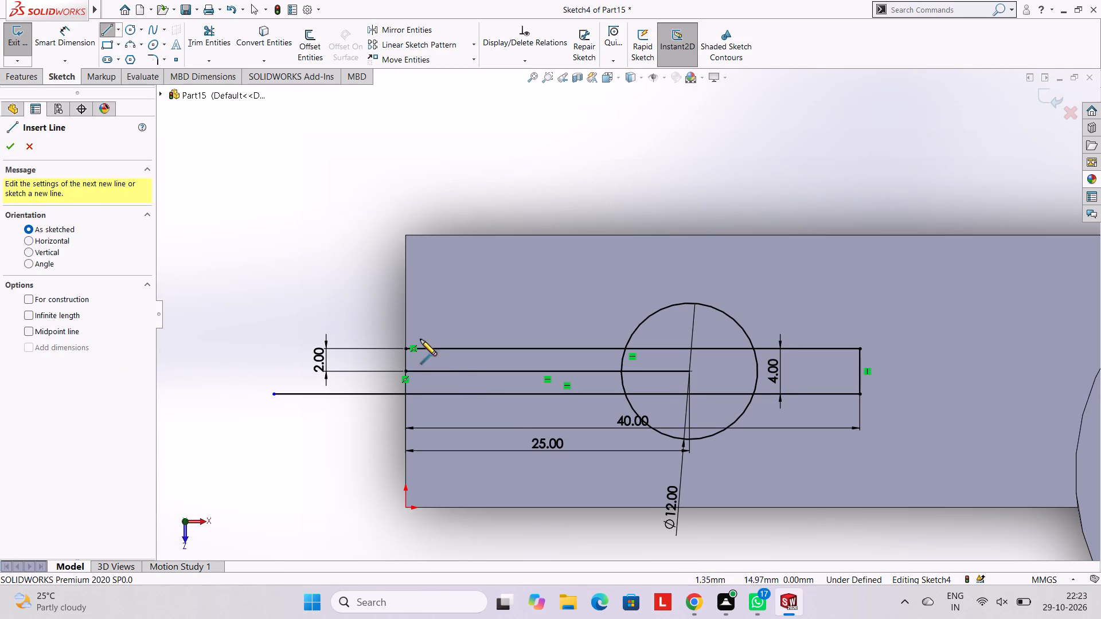
click(404, 349)
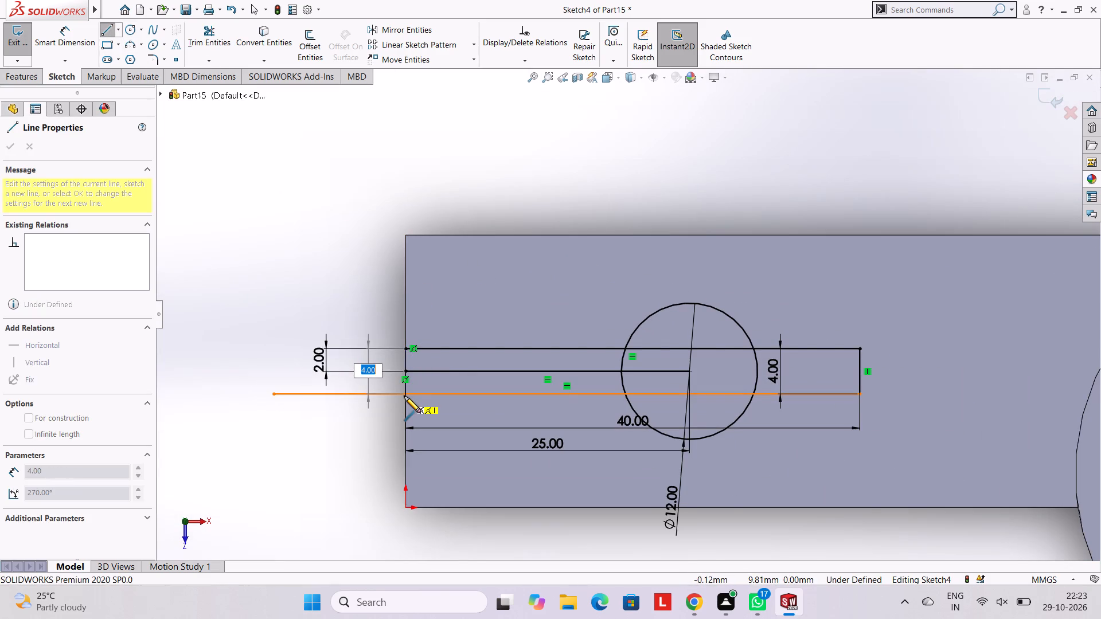
click(403, 409)
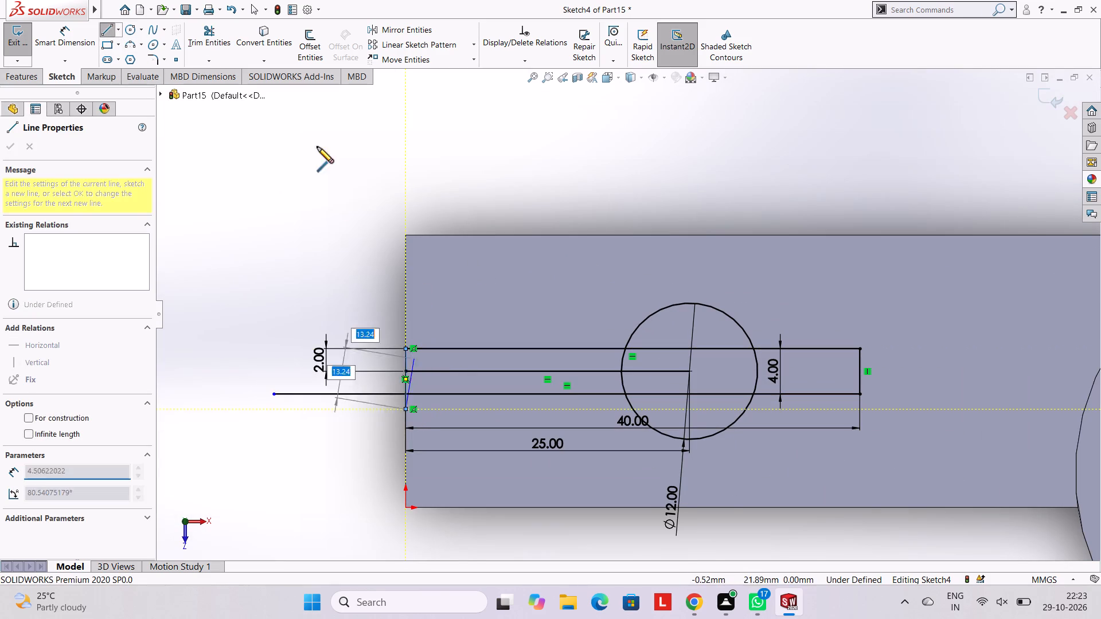
Trim the lower slot line outside the block and the excess of the vertical end line below it.
click(226, 43)
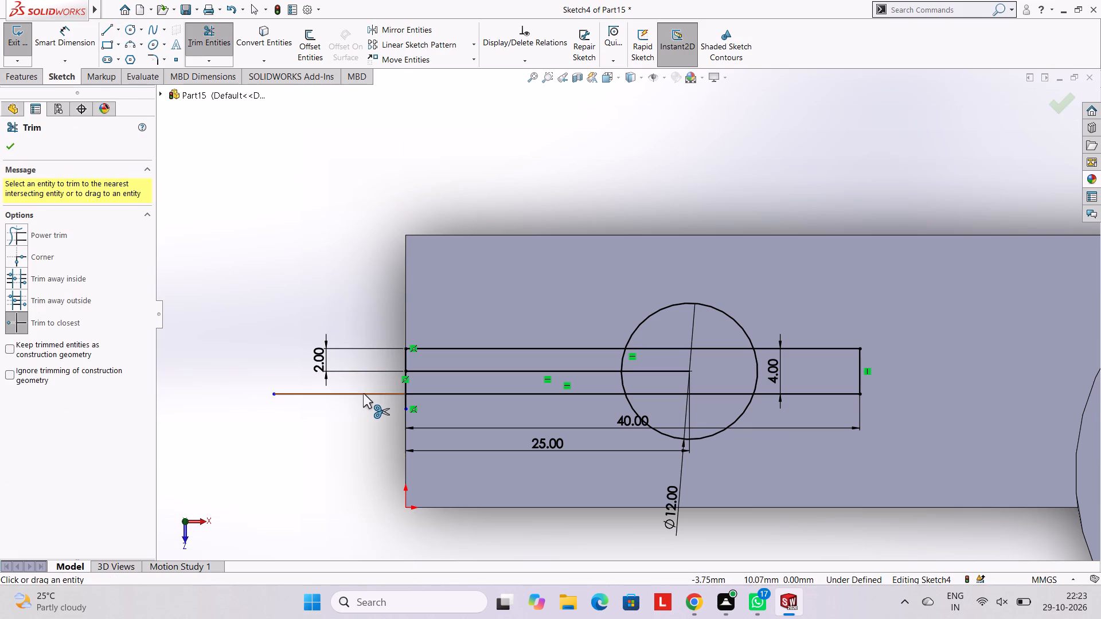
click(363, 393)
scroll(398, 438, down, 4)
click(475, 326)
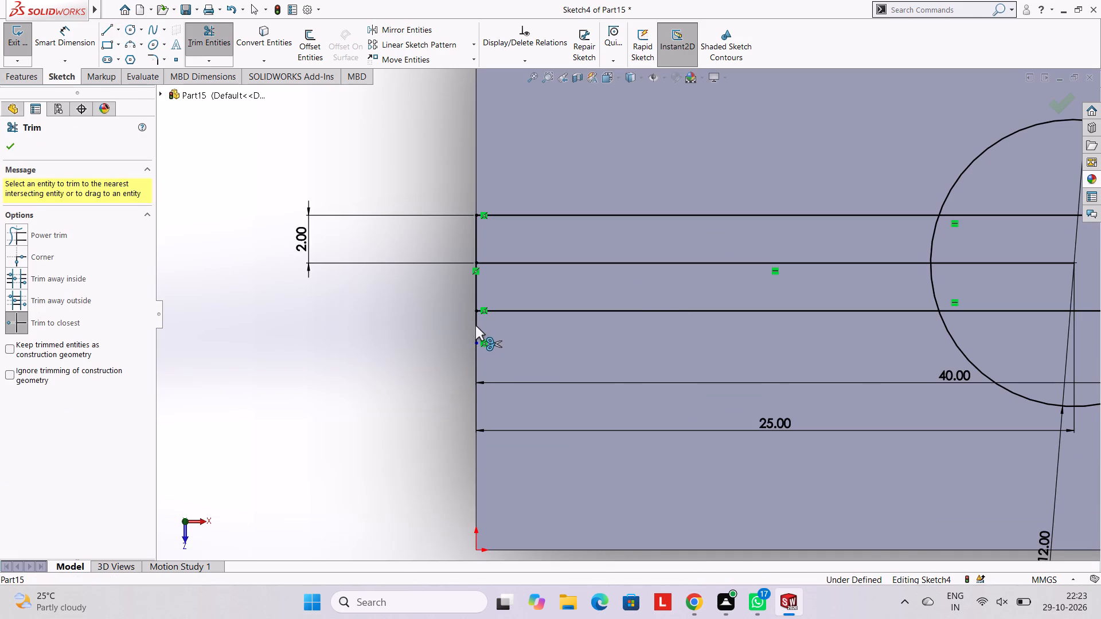
Trim the circle arcs inside the slot and the slot lines inside the circle to form one continuous outline.
scroll(648, 287, up, 3)
scroll(771, 295, up, 1)
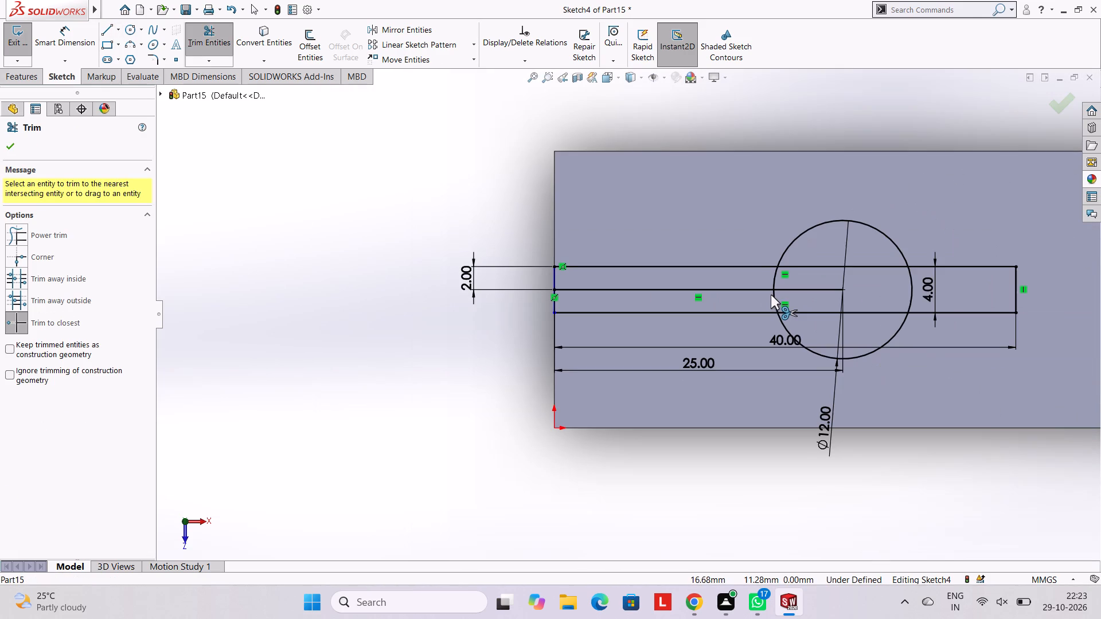
scroll(771, 295, down, 2)
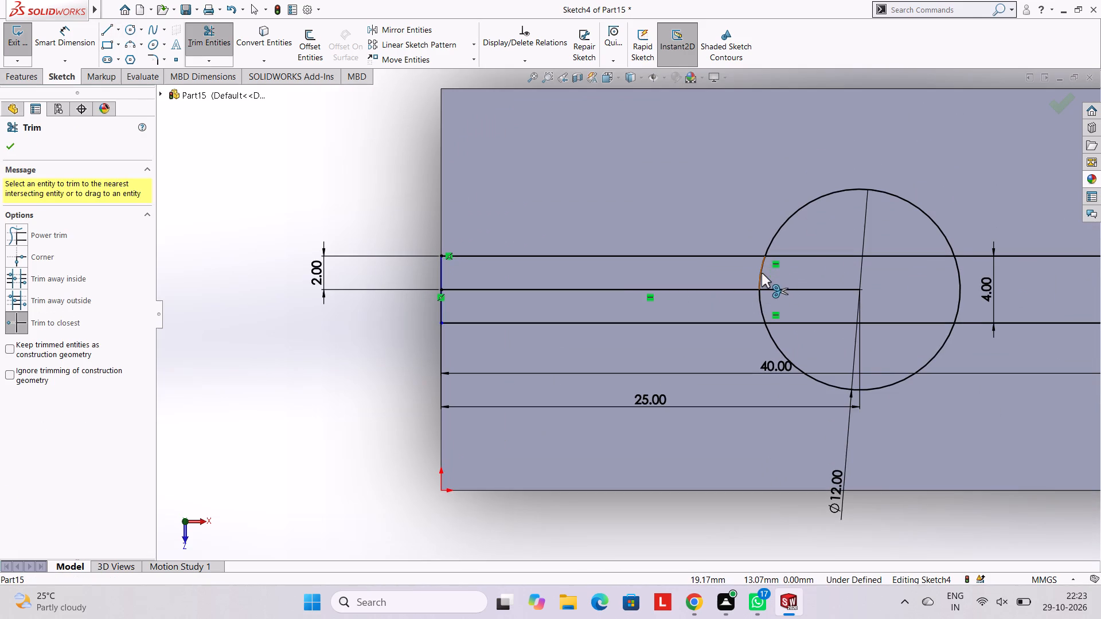
click(762, 273)
click(762, 312)
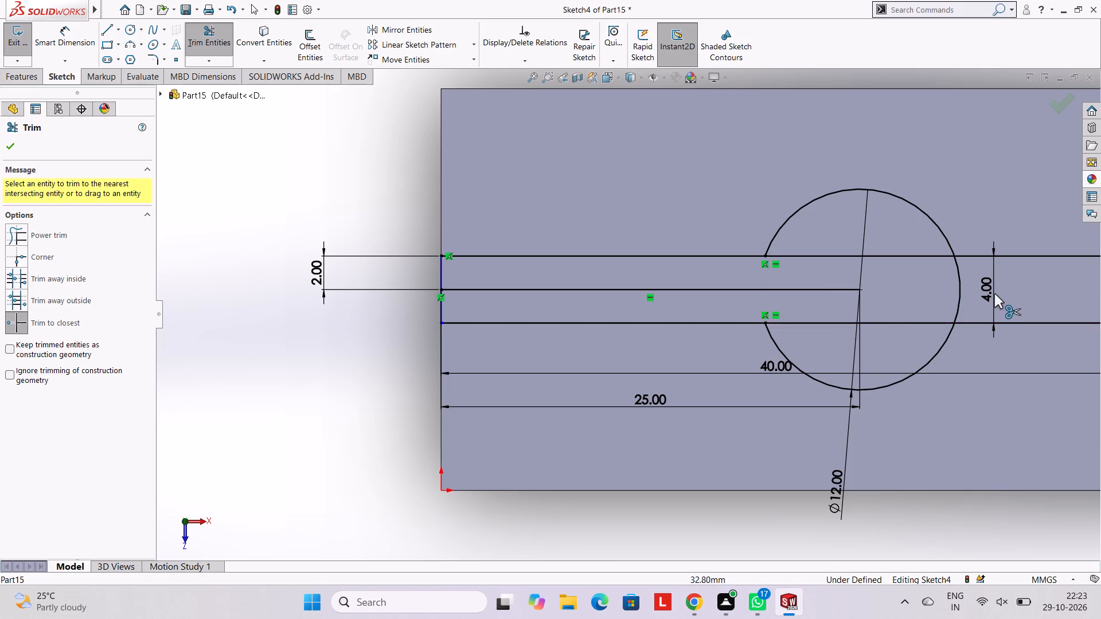
scroll(1004, 295, up, 3)
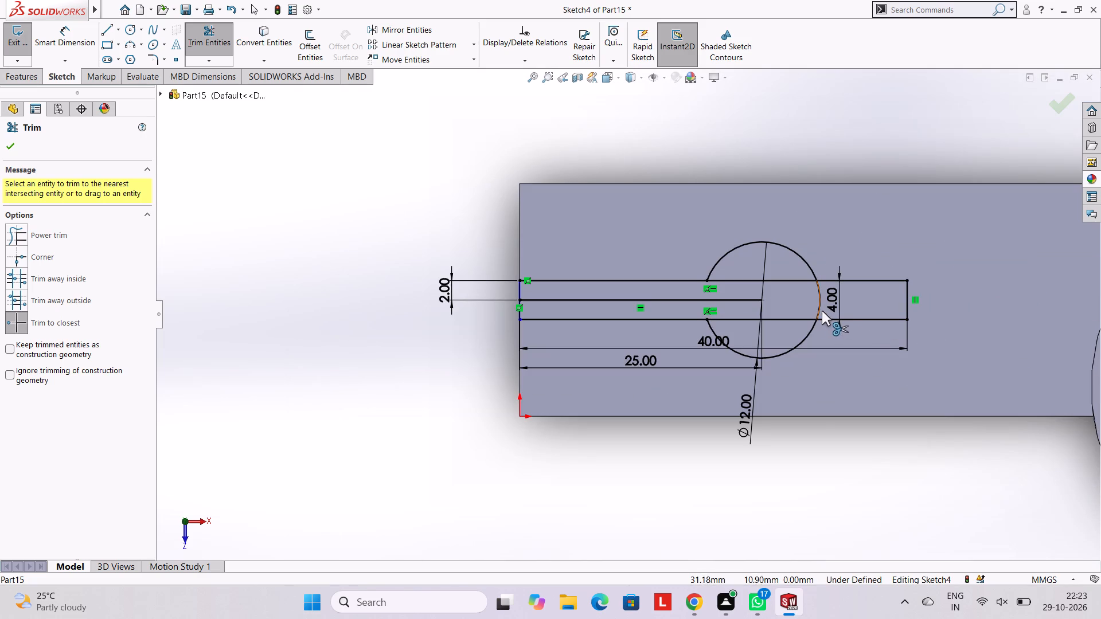
click(816, 311)
scroll(848, 273, down, 4)
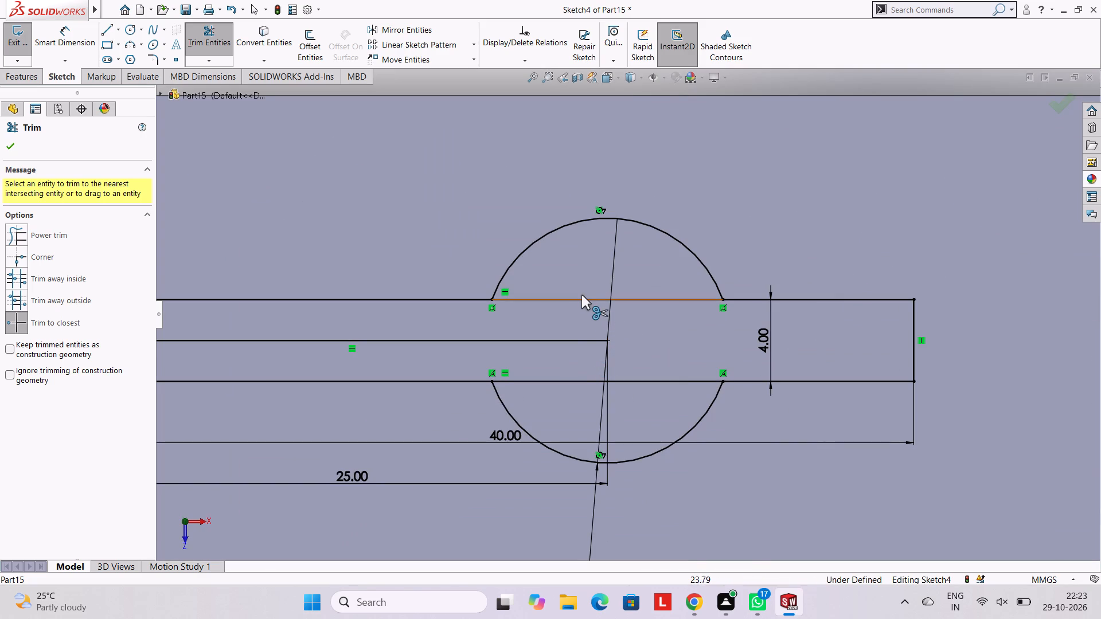
click(581, 297)
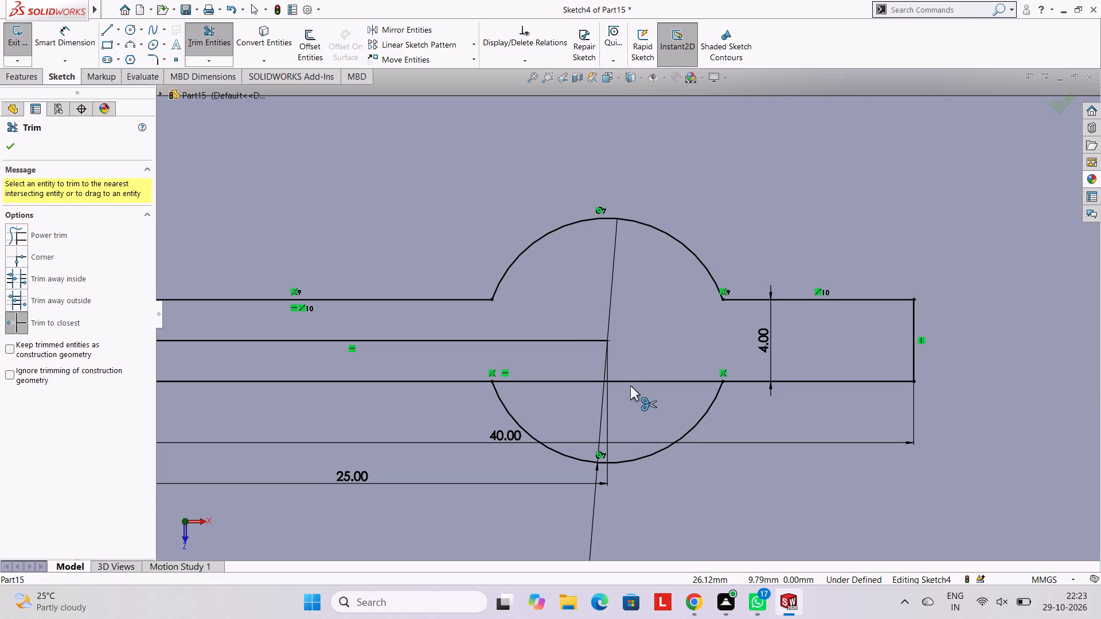
click(624, 378)
click(622, 382)
Trim away the 25 mm centre line inside the slot.
scroll(665, 390, up, 4)
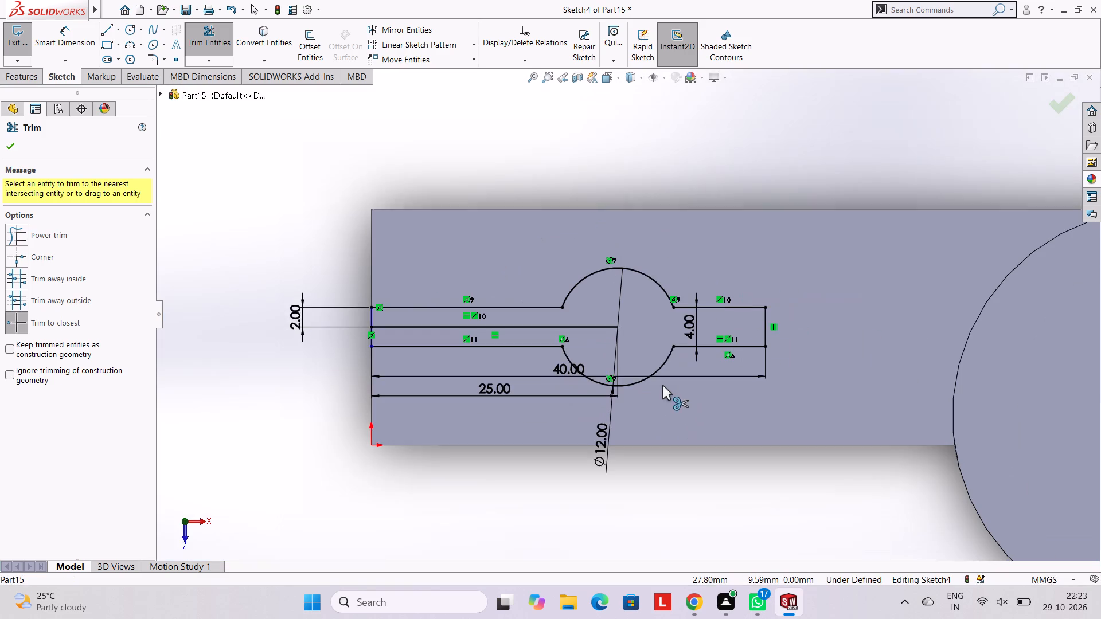
click(487, 327)
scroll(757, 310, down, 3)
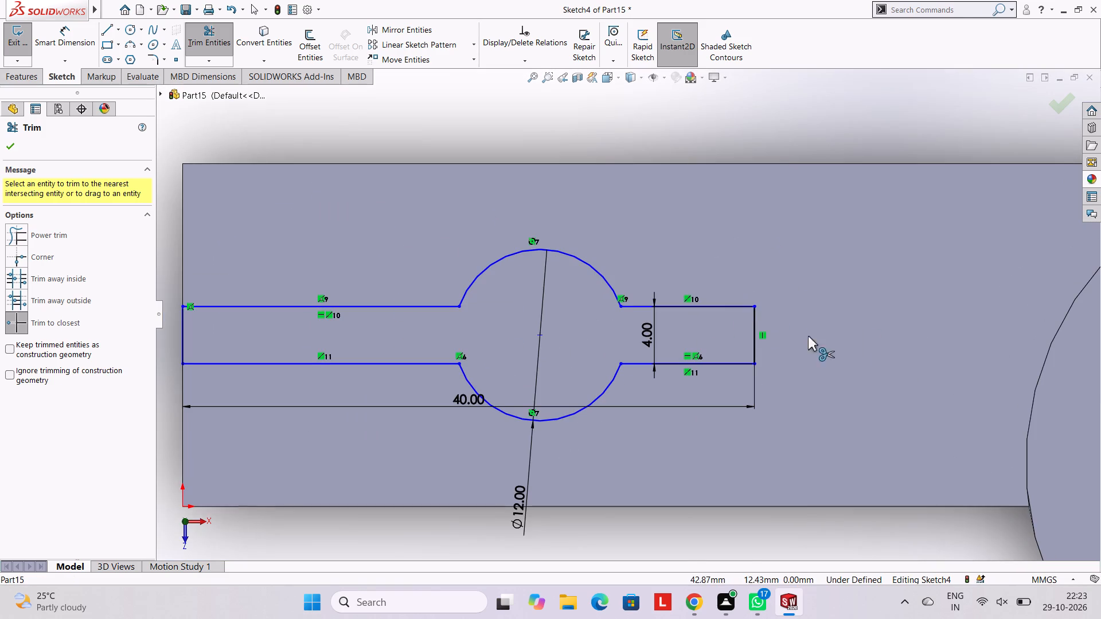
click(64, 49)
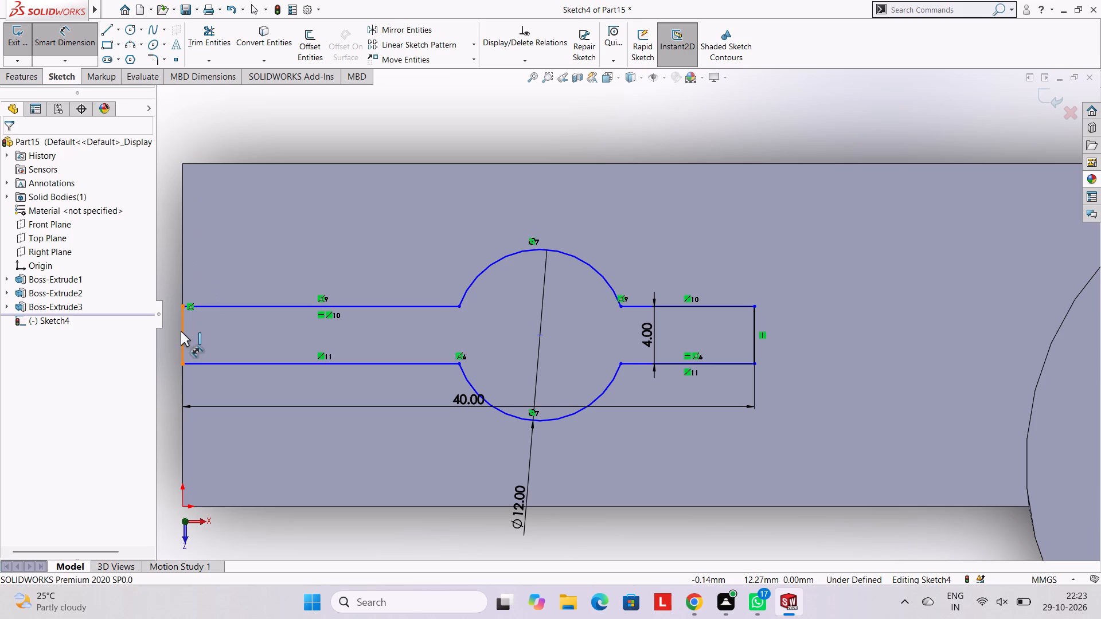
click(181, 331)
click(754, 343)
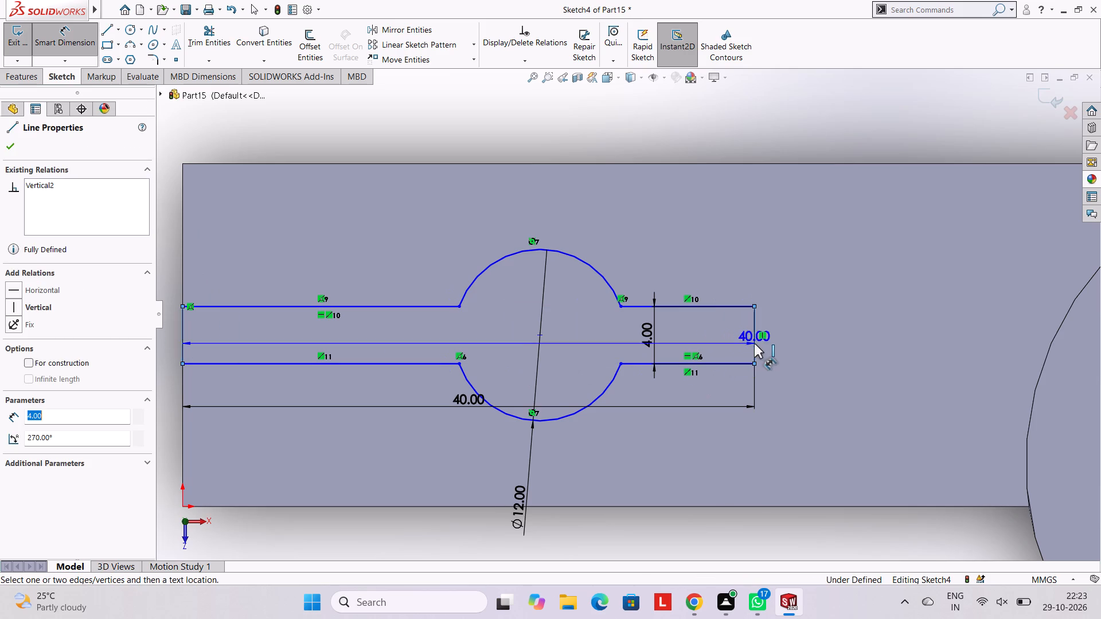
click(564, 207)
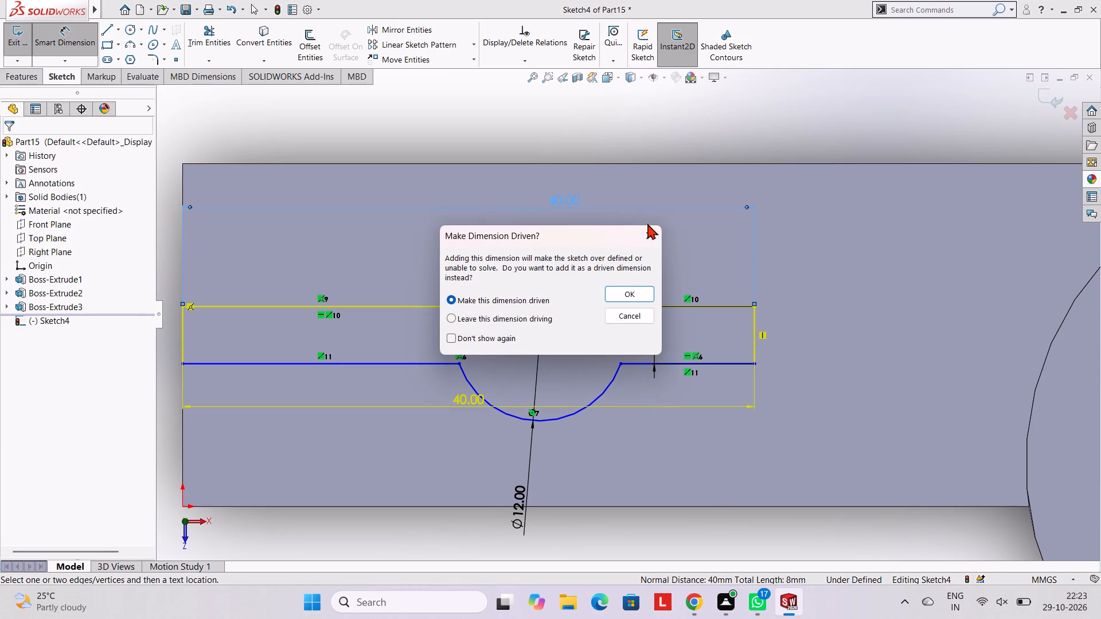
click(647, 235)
Dimension the distance from the block's upper edge to the slot's upper line.
scroll(611, 365, up, 2)
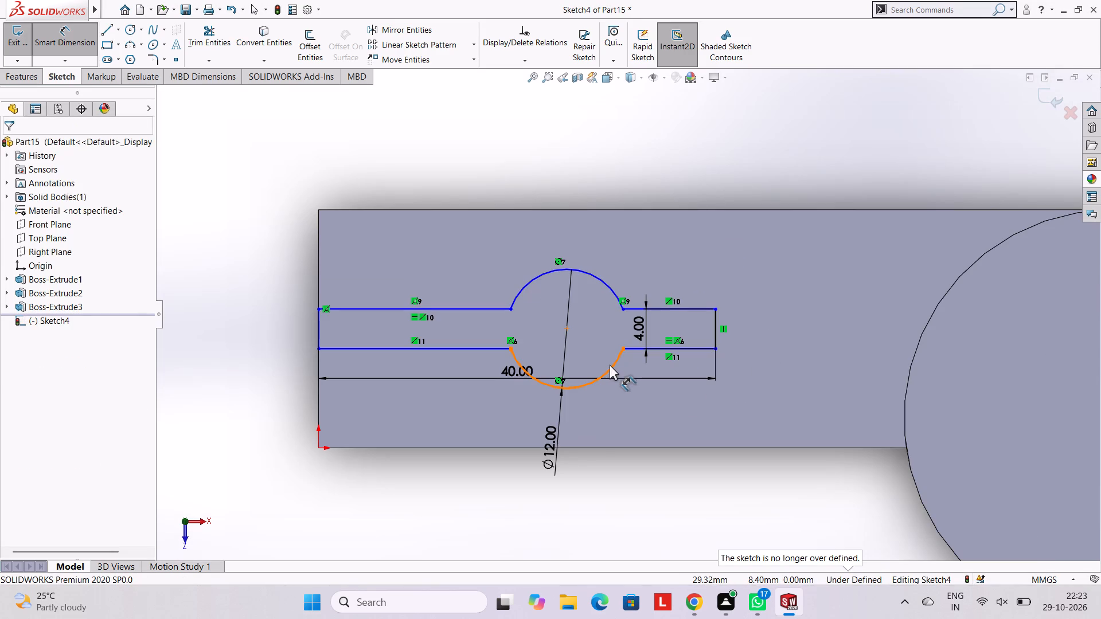
scroll(630, 350, down, 2)
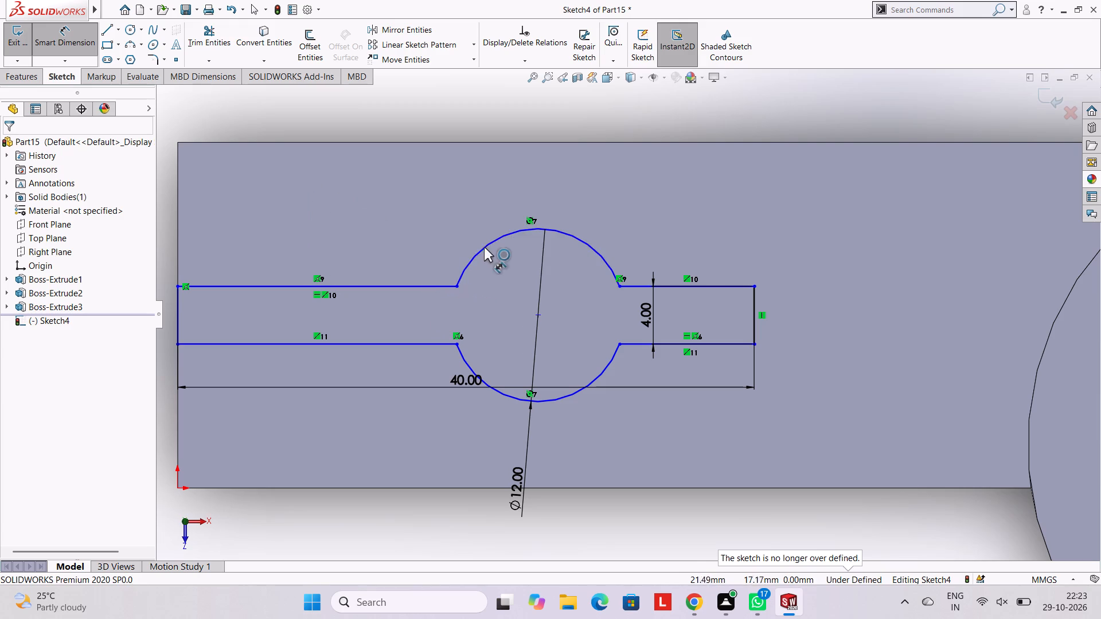
click(399, 285)
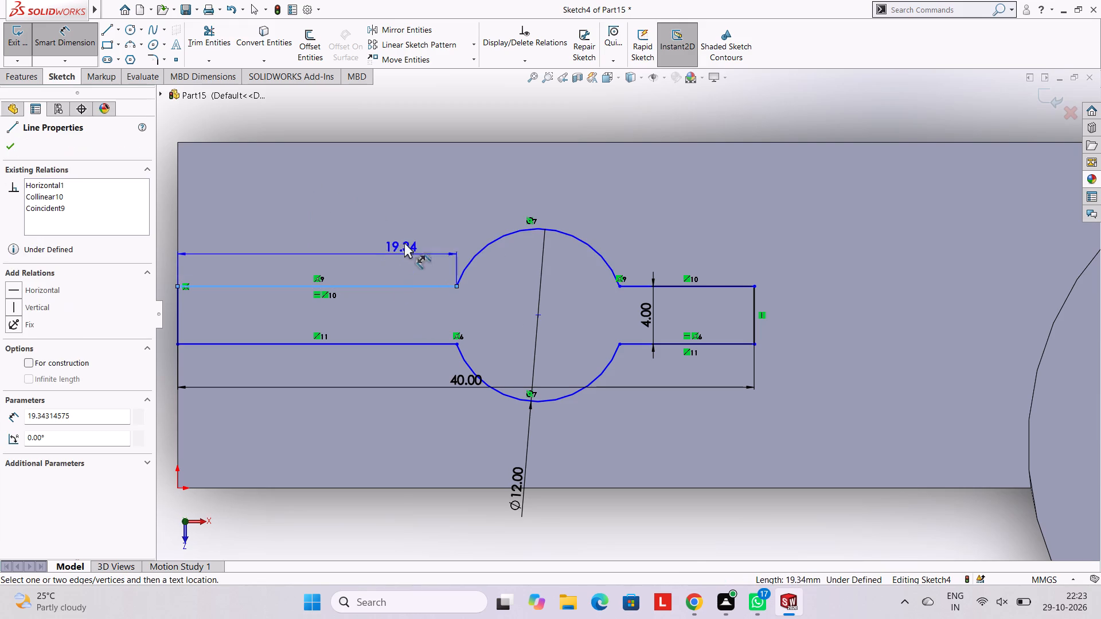
click(409, 143)
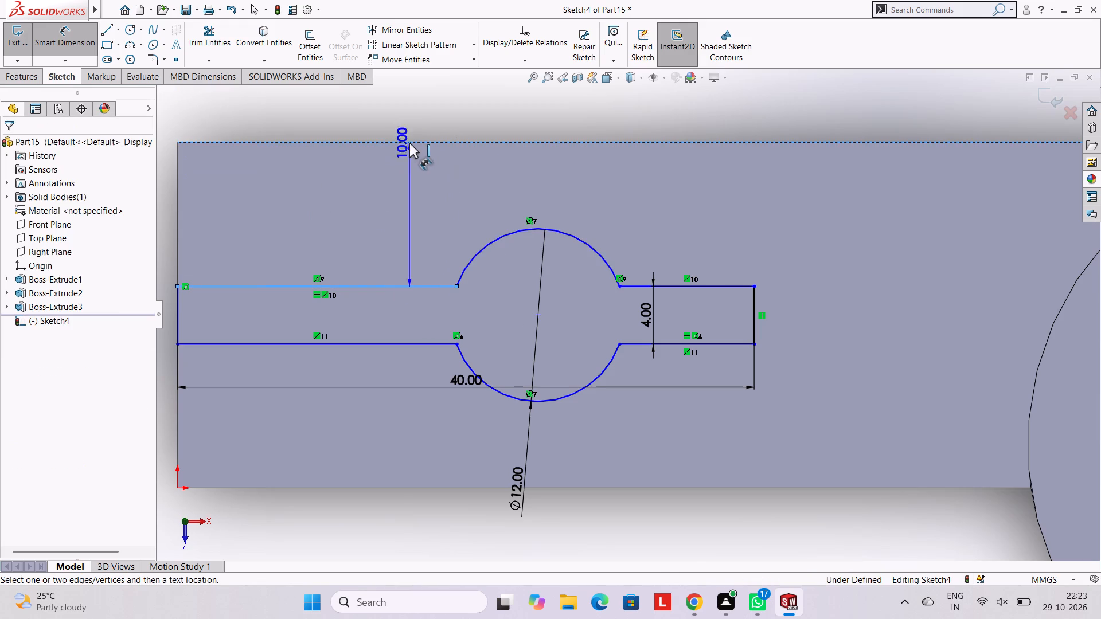
click(288, 226)
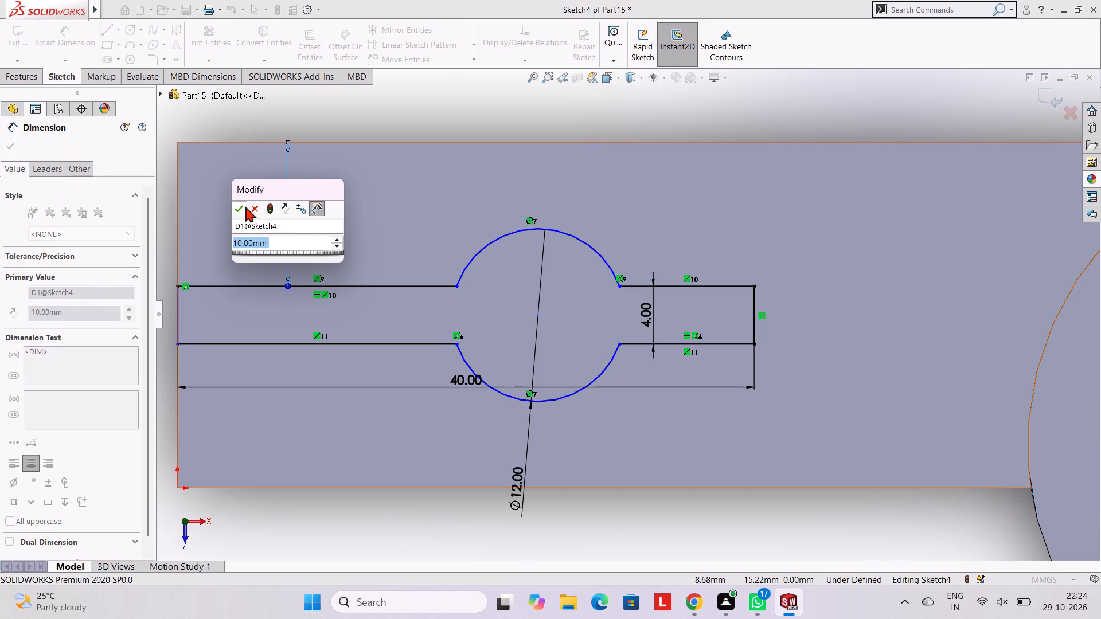
click(242, 206)
click(240, 201)
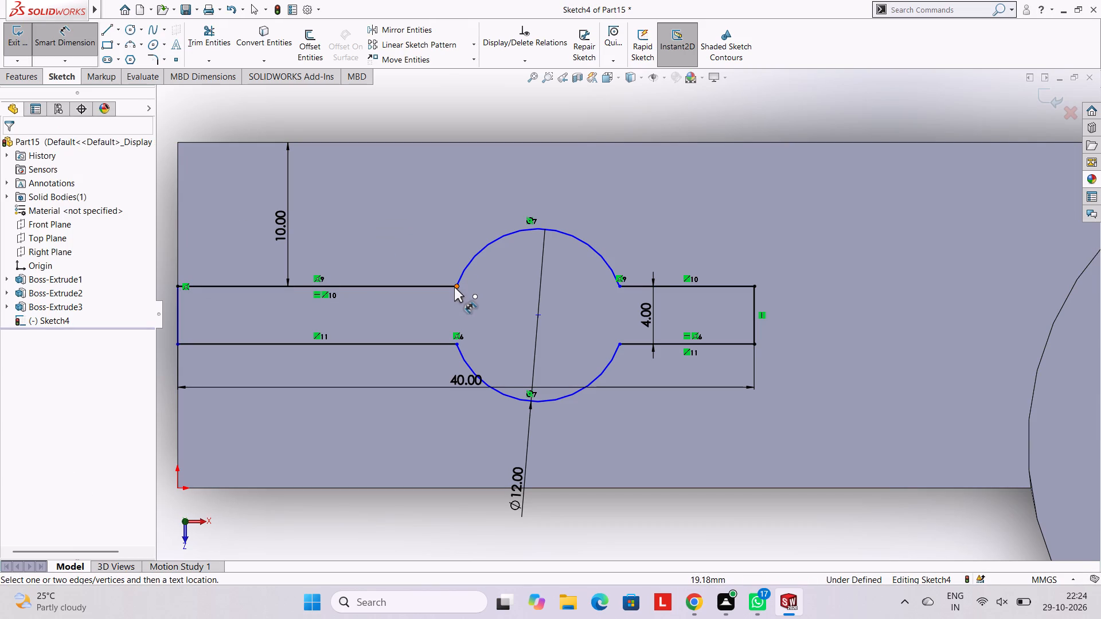
Dimension the horizontal distance between the upper arc's two endpoints where it meets the slot lines.
click(454, 287)
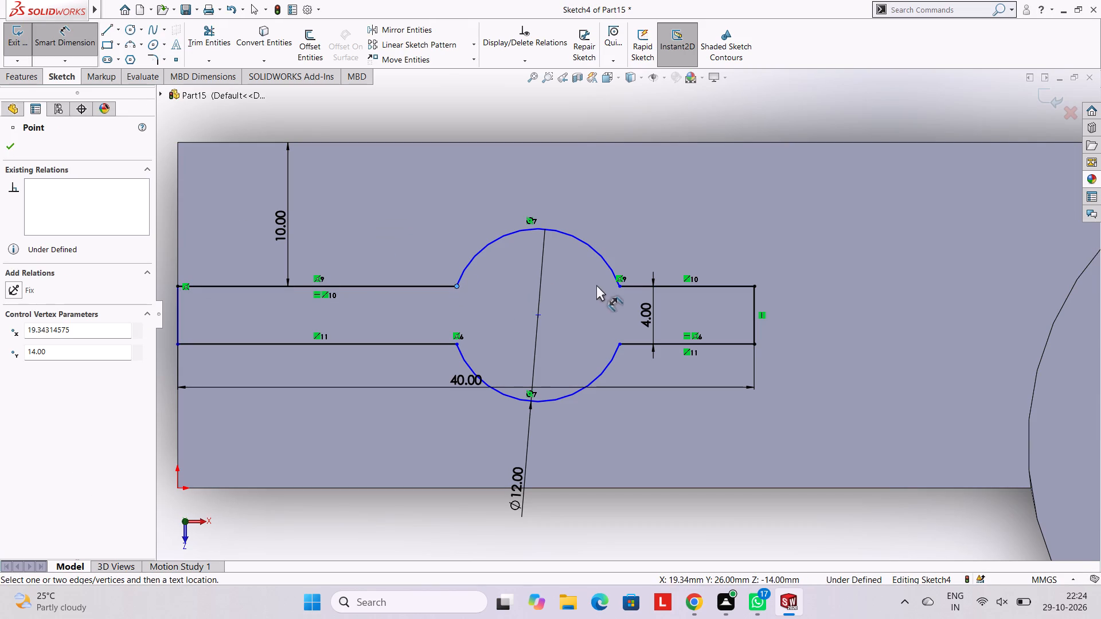
click(619, 288)
click(577, 191)
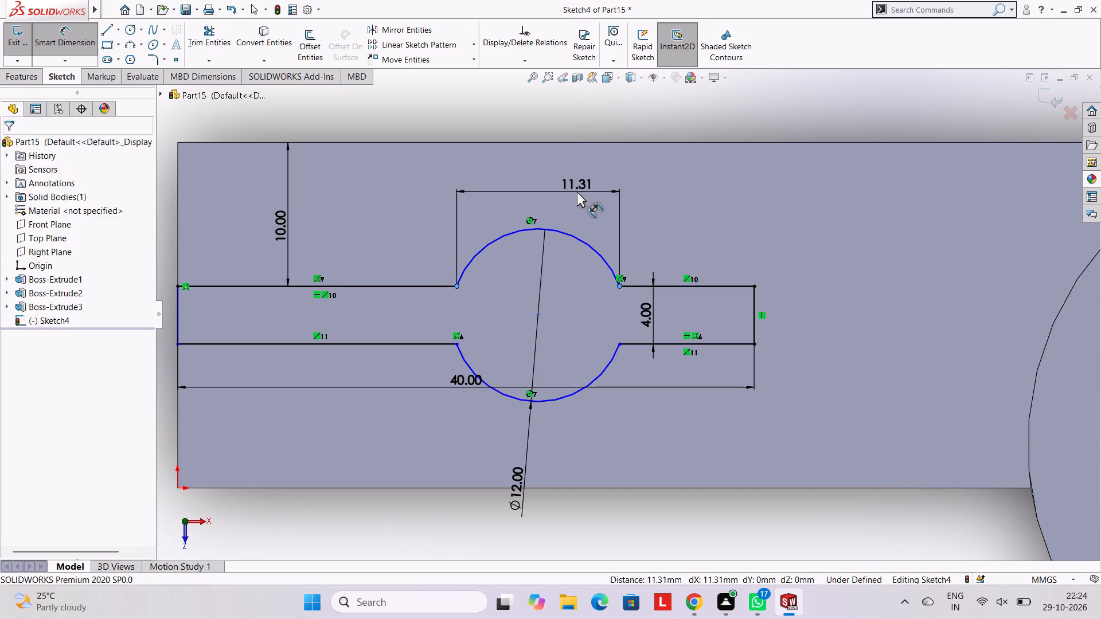
click(524, 169)
click(709, 201)
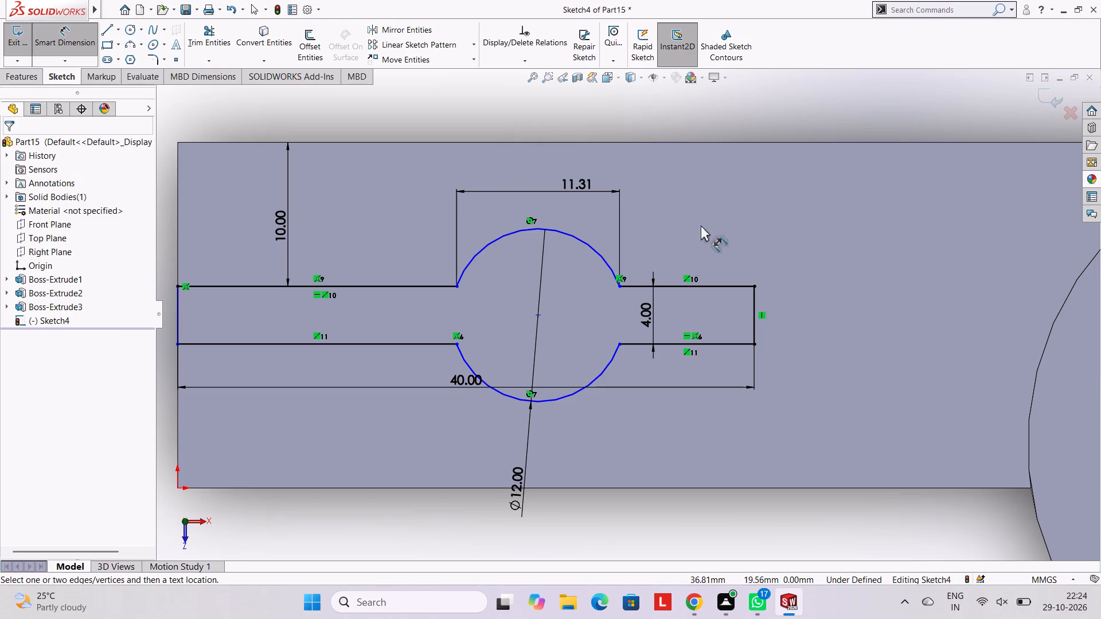
Dimension the horizontal distance from the block's end edge to the upper arc's nearer endpoint.
click(455, 285)
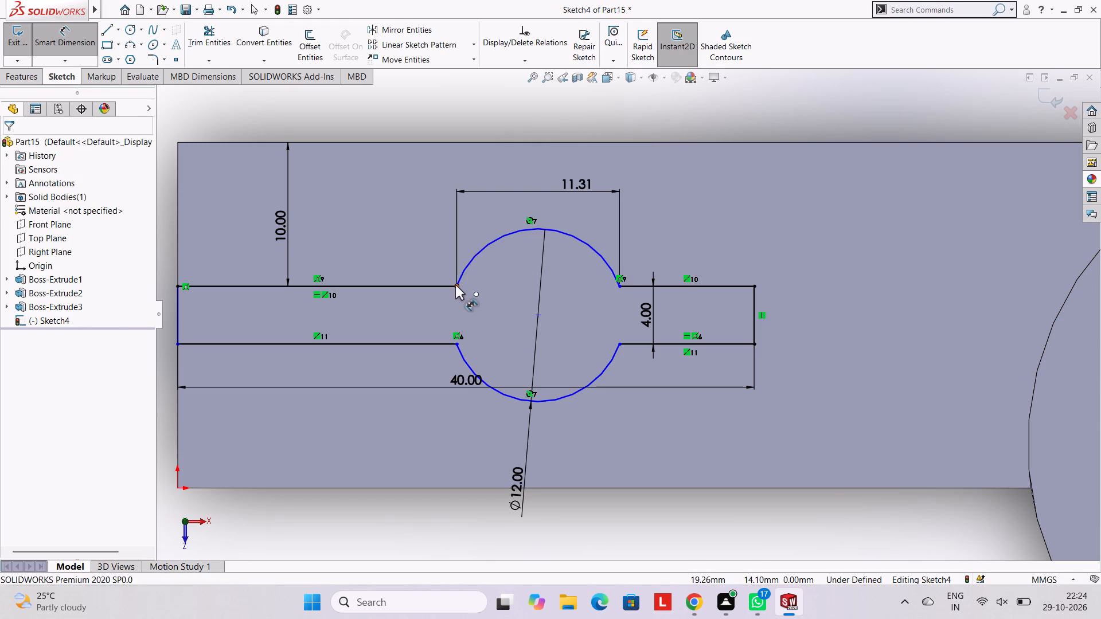
scroll(401, 303, up, 1)
click(252, 268)
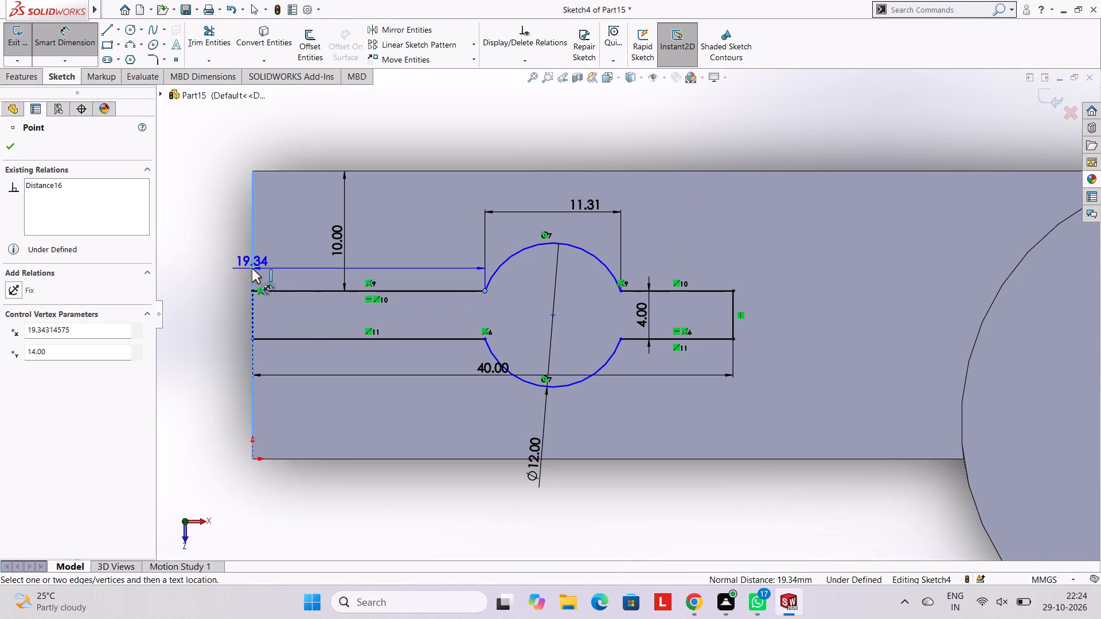
click(327, 142)
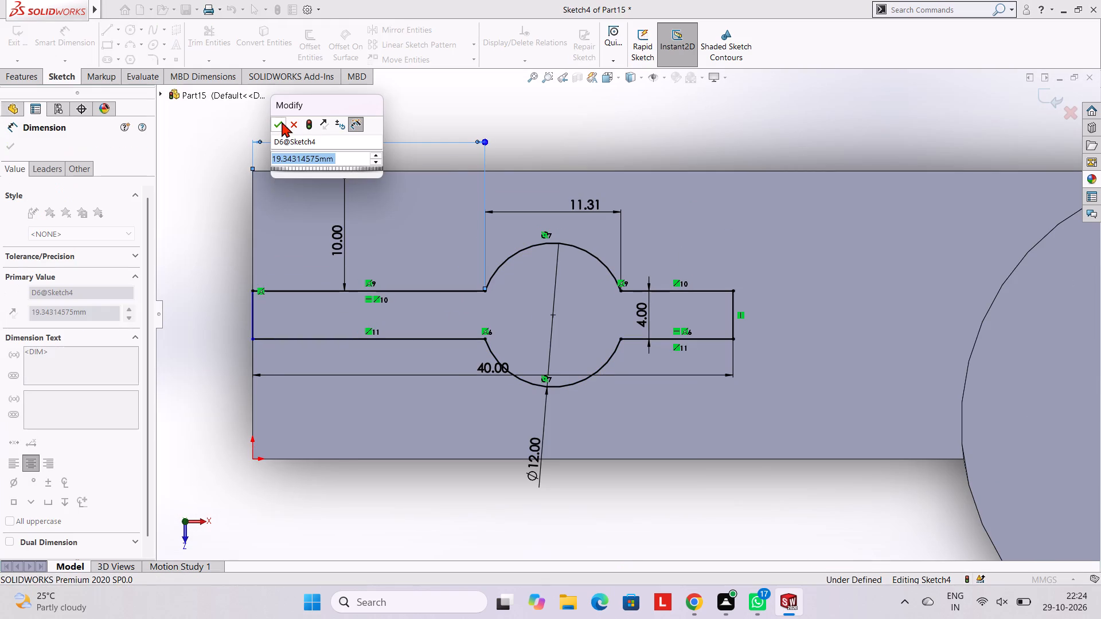
click(282, 122)
click(524, 116)
Dimension the vertical line closing the slot at the block's end edge.
scroll(517, 375, up, 2)
scroll(517, 375, down, 2)
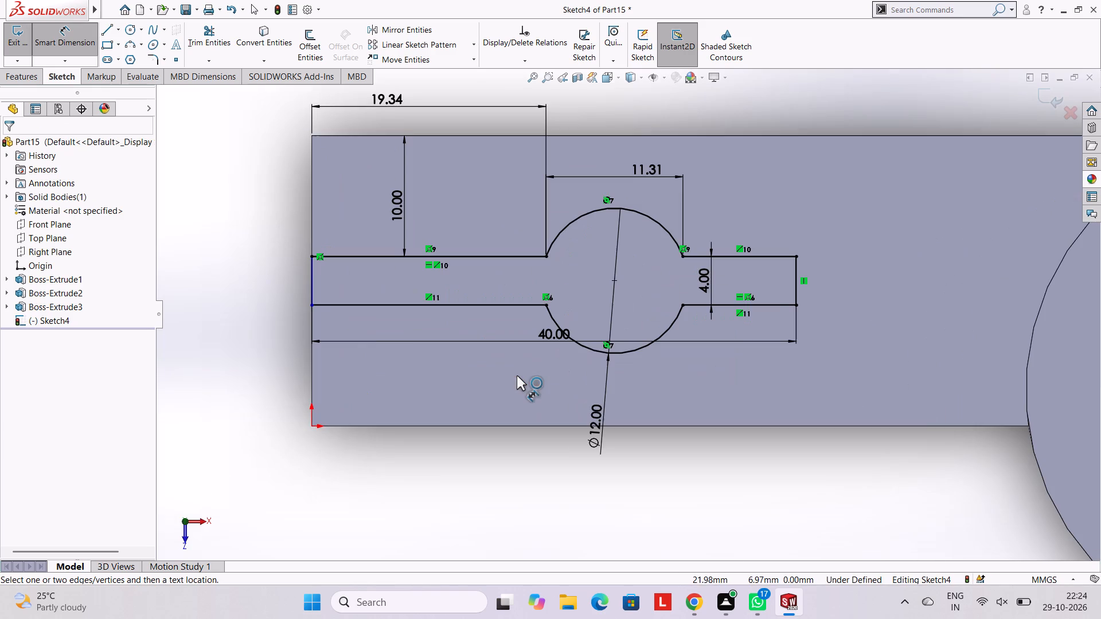
click(310, 274)
click(288, 269)
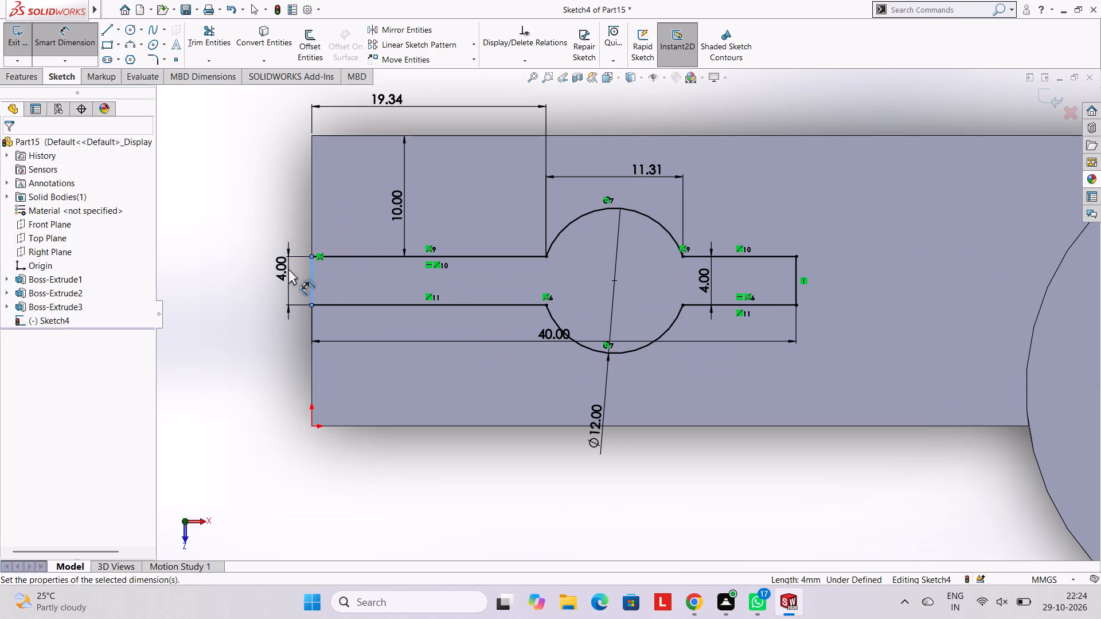
click(238, 246)
click(238, 155)
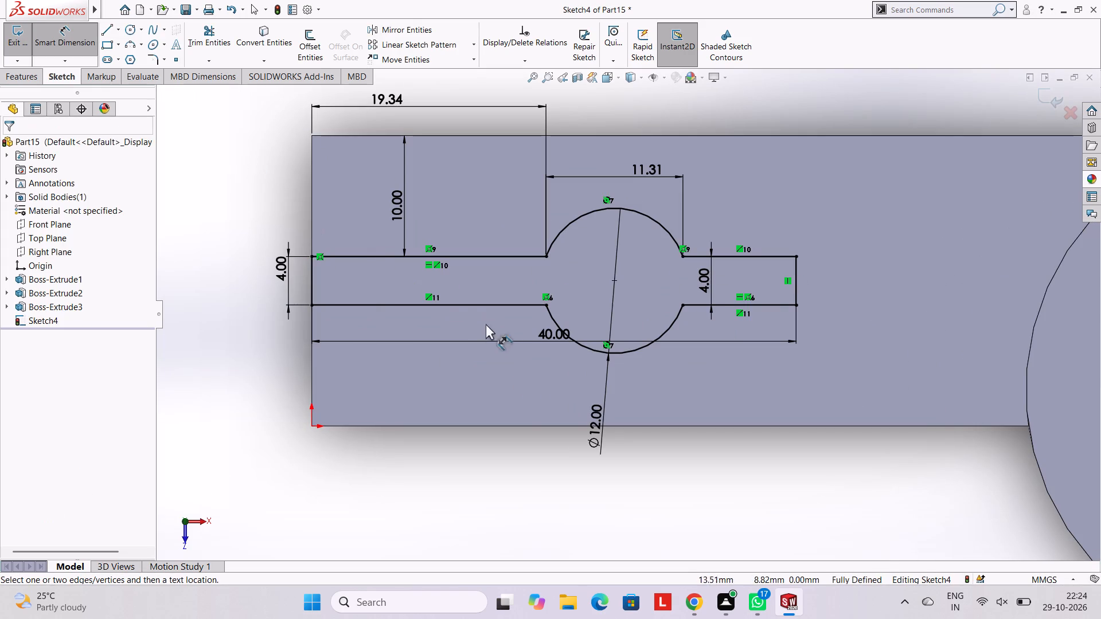
Cut-extrude the slot-and-circle profile into the block with a blind depth of 30 mm.
scroll(532, 311, up, 1)
scroll(534, 311, down, 1)
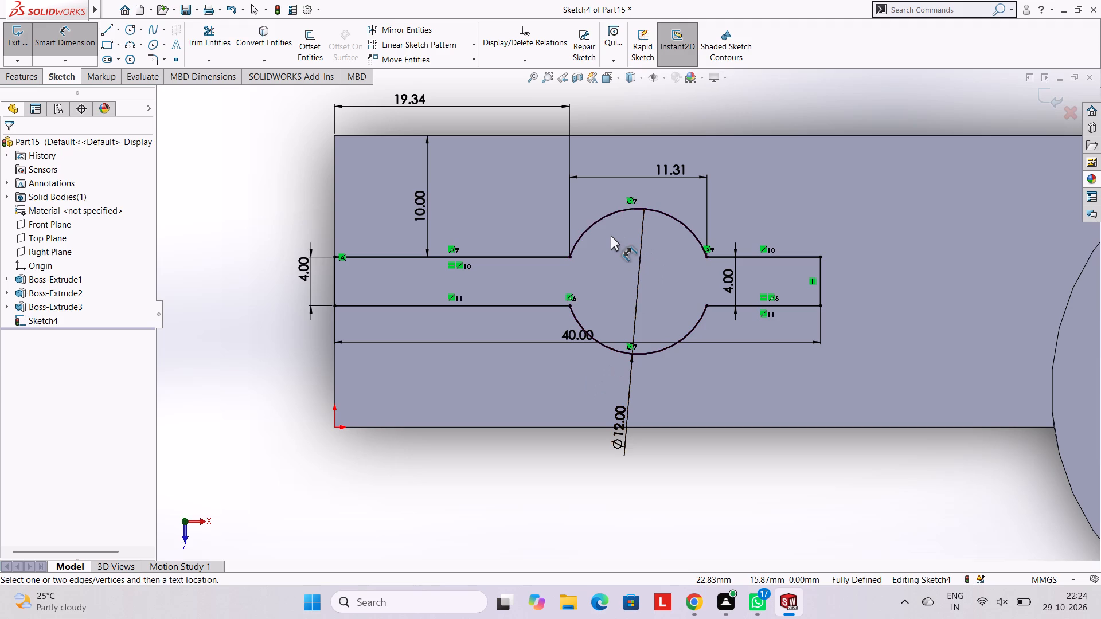
click(31, 74)
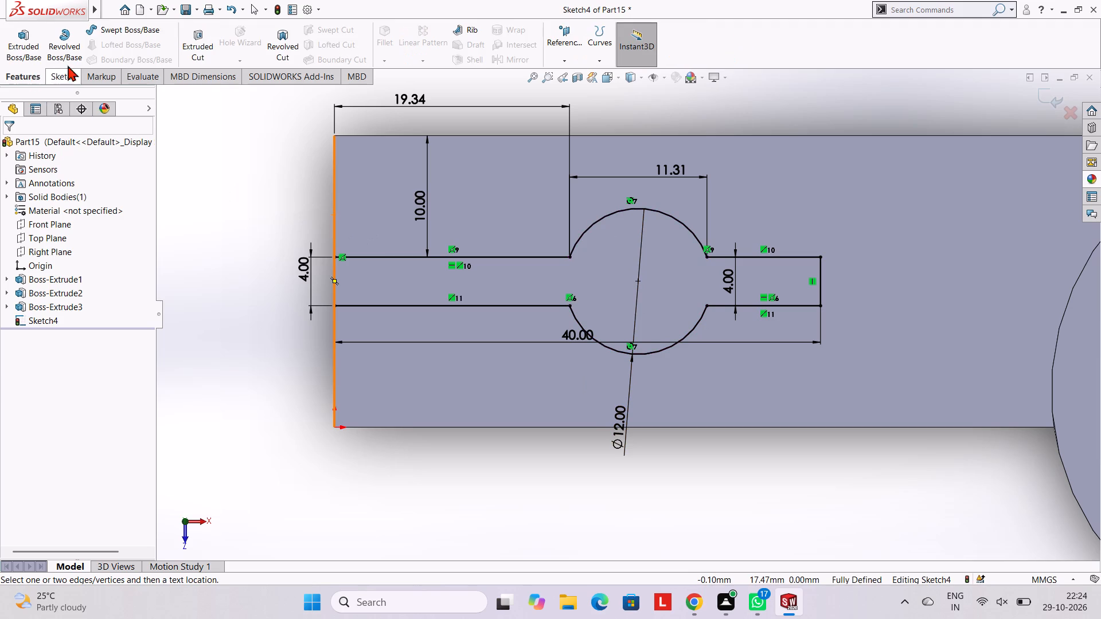
click(193, 37)
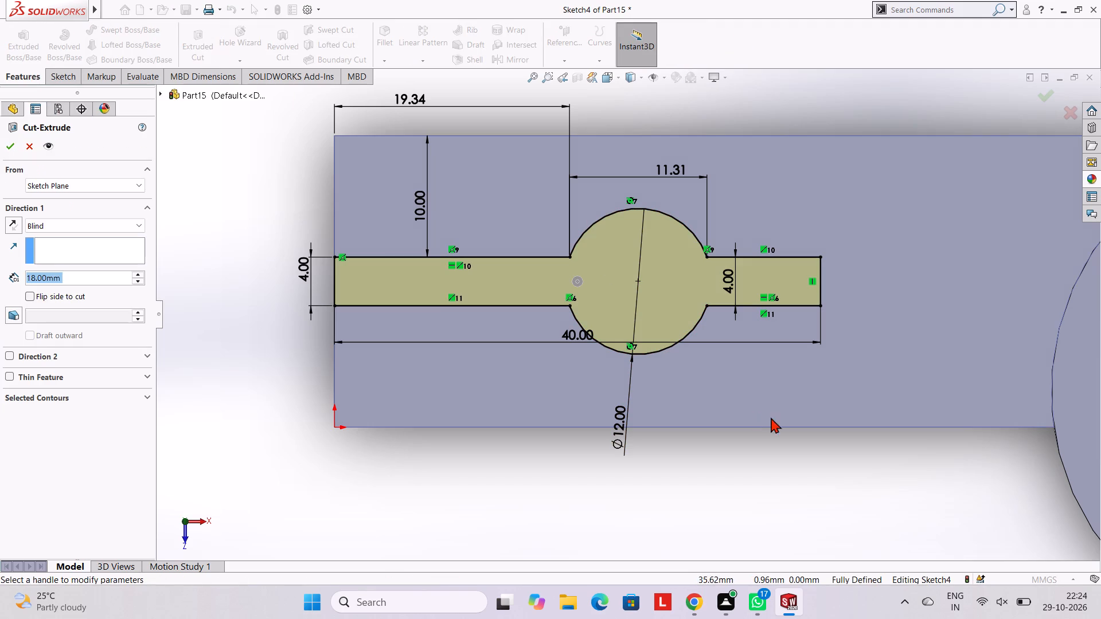
middle_drag(794, 444, 756, 241)
scroll(791, 445, up, 2)
middle_drag(809, 438, 830, 370)
scroll(799, 429, up, 3)
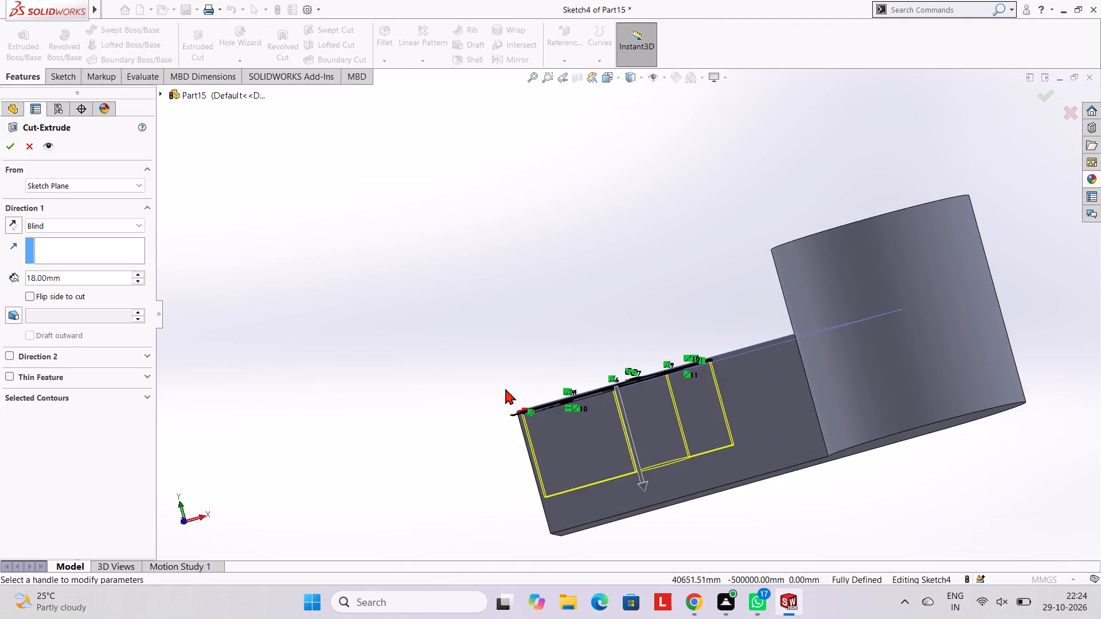
click(107, 273)
key(BackSpace)
key(BackSpace)
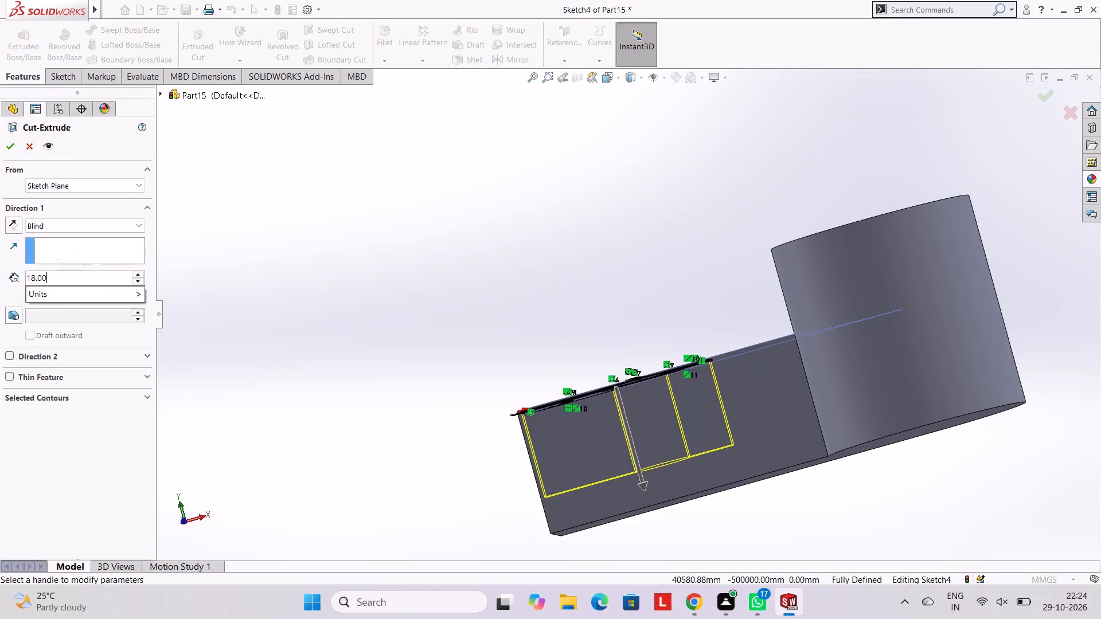
key(BackSpace)
key(BackSpace)
key(BackSpace)
key(BackSpace)
key(BackSpace)
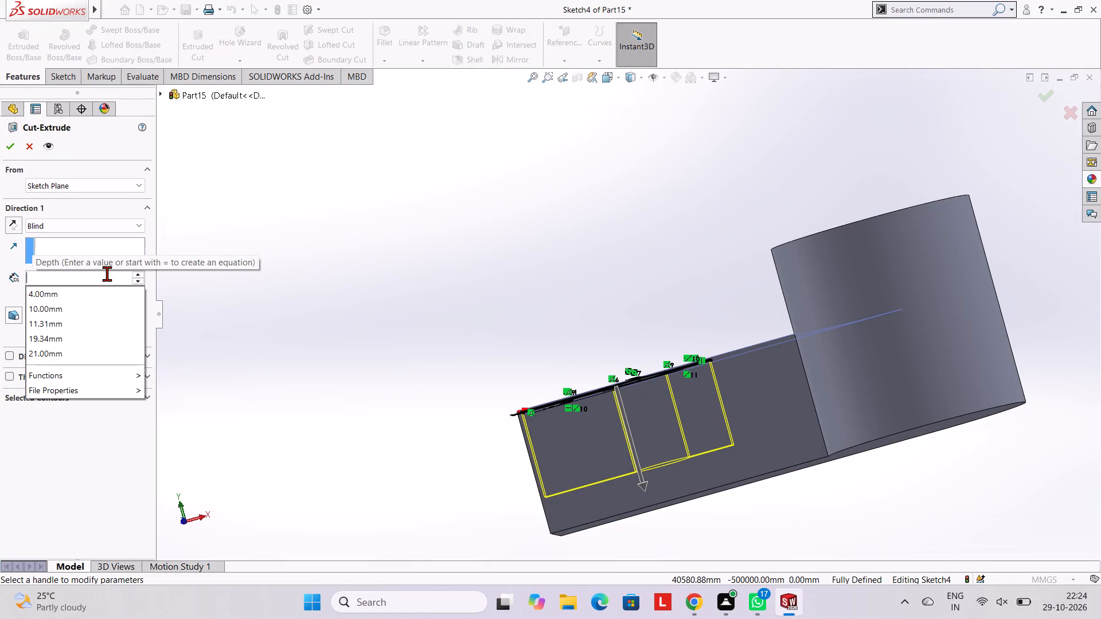
text(25)
key(Return)
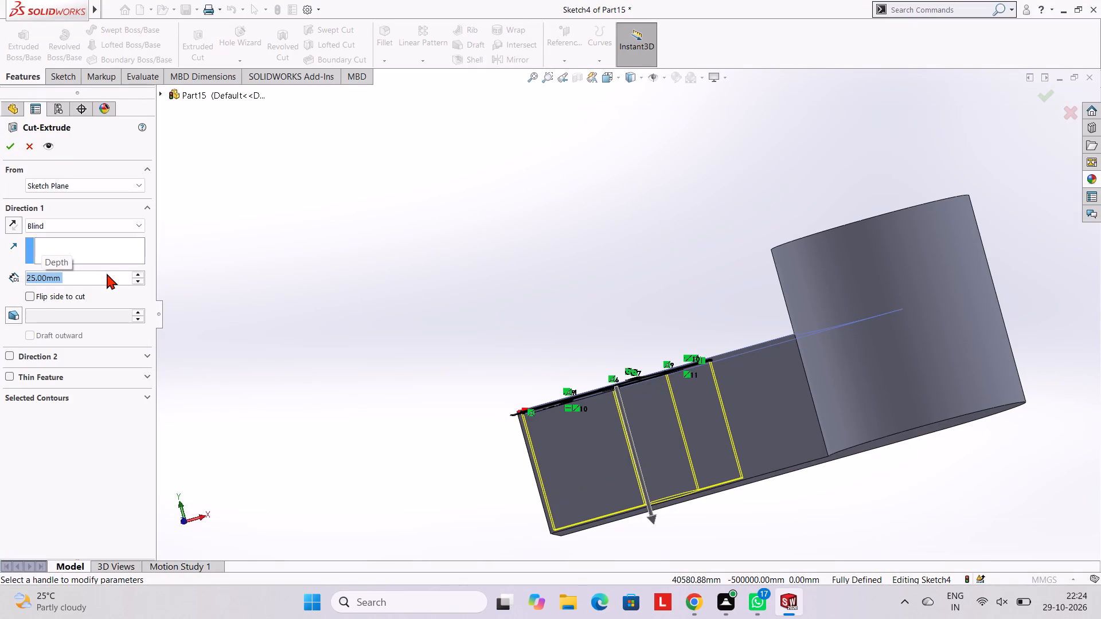
text(30)
key(Return)
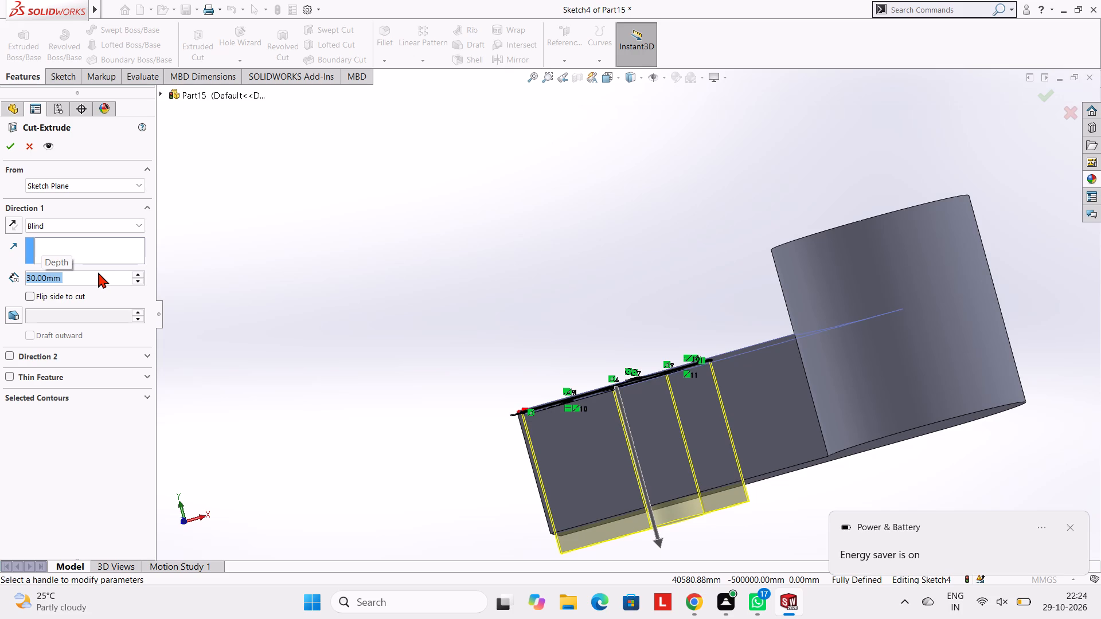
click(5, 149)
click(222, 182)
Start a sketch on the cylinder's top face and draw a 24 mm diameter circle concentric with it.
scroll(413, 261, up, 2)
middle_drag(475, 341, 499, 395)
middle_drag(581, 337, 607, 440)
scroll(608, 438, down, 1)
scroll(760, 313, up, 3)
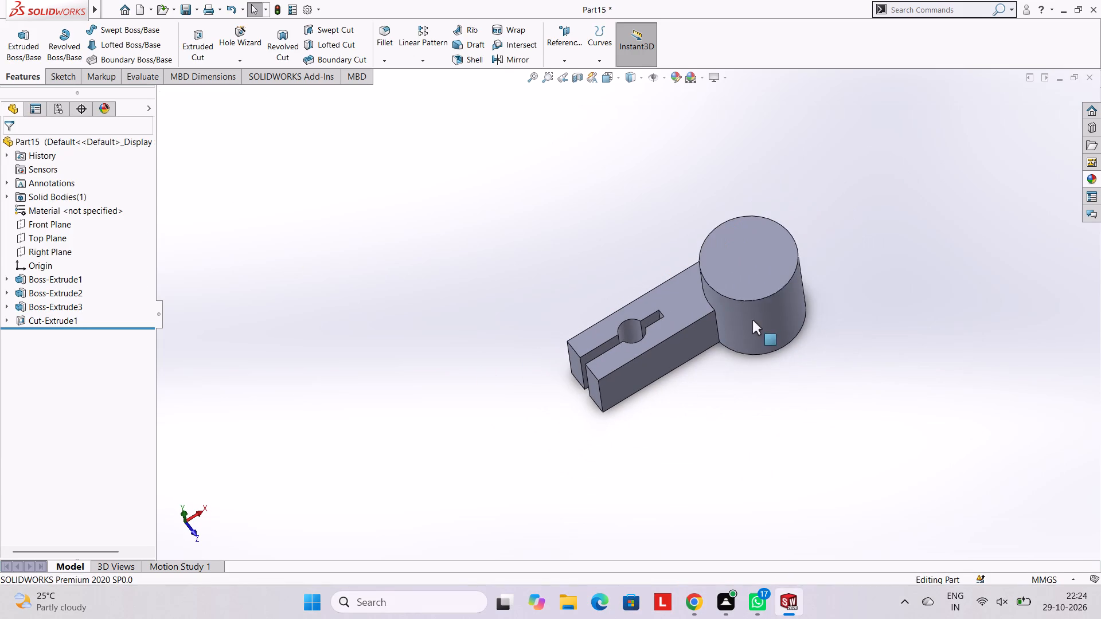
click(751, 246)
click(802, 218)
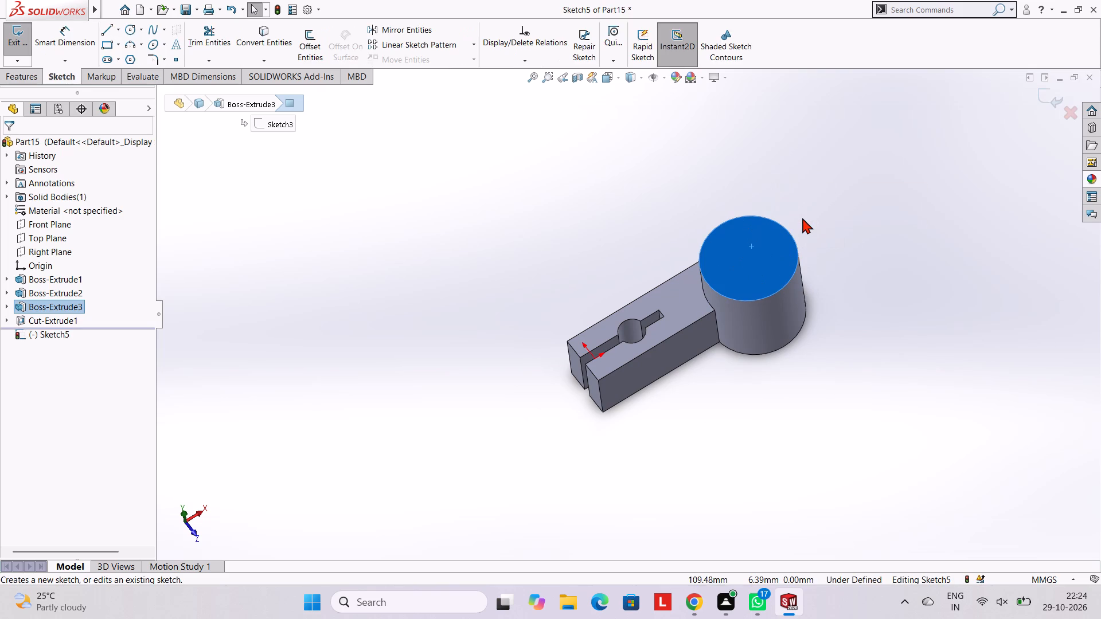
key(ctrl+8)
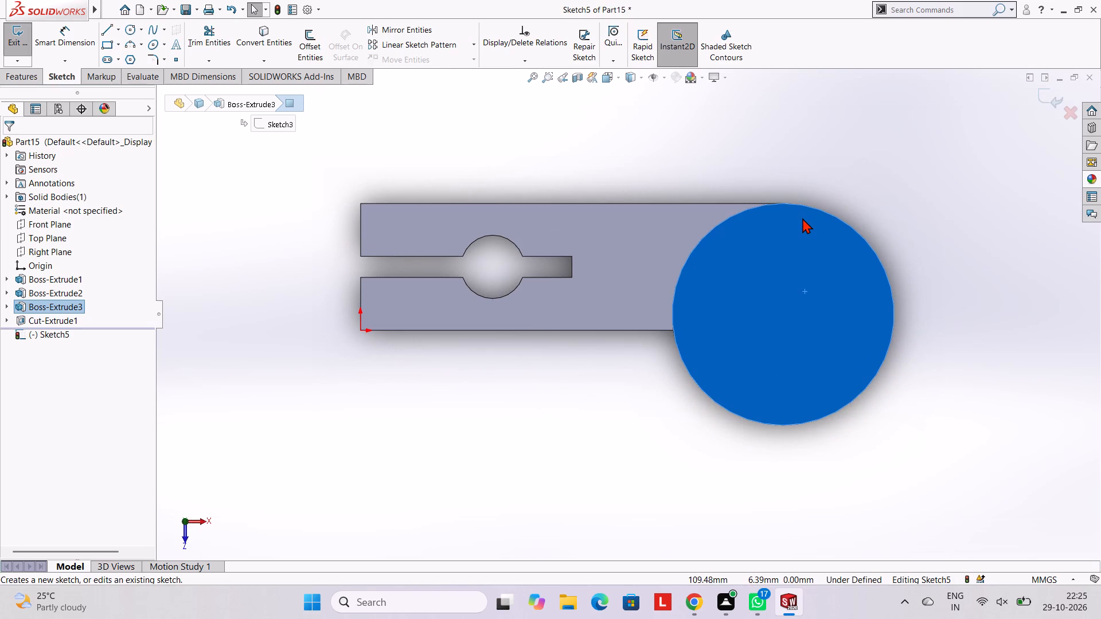
click(128, 33)
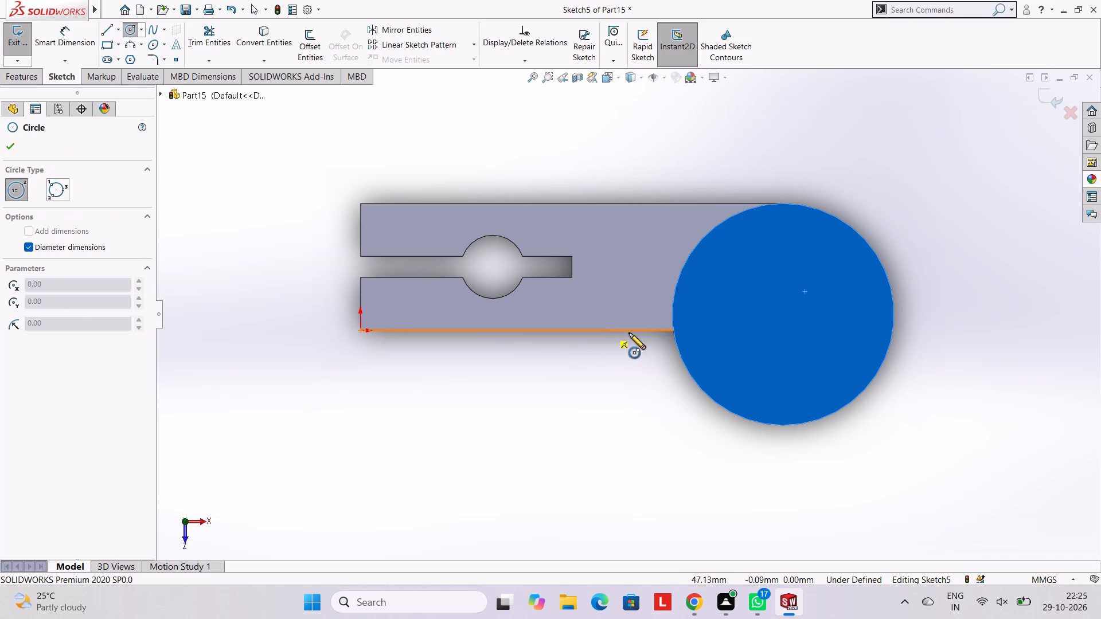
click(783, 316)
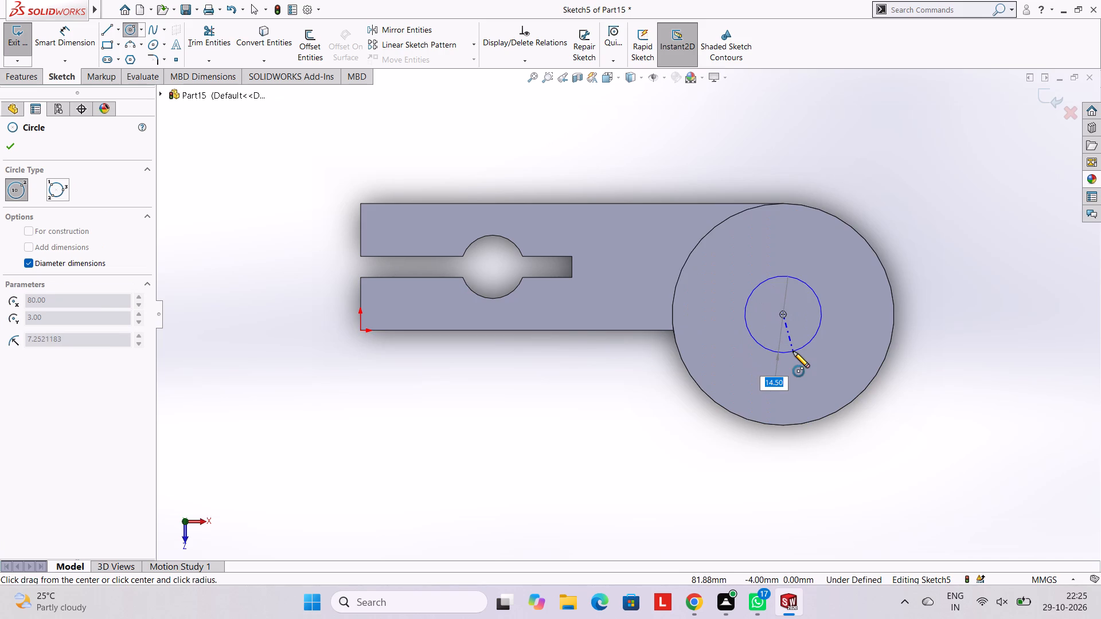
text(24)
key(Return)
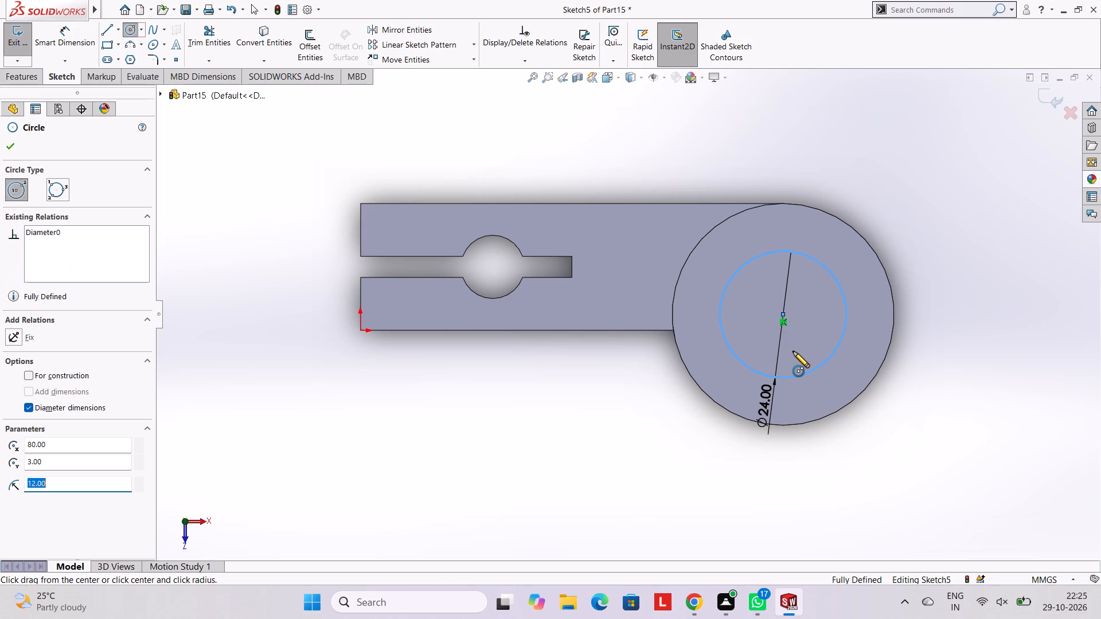
key(Escape)
key(Escape)
key(Escape)
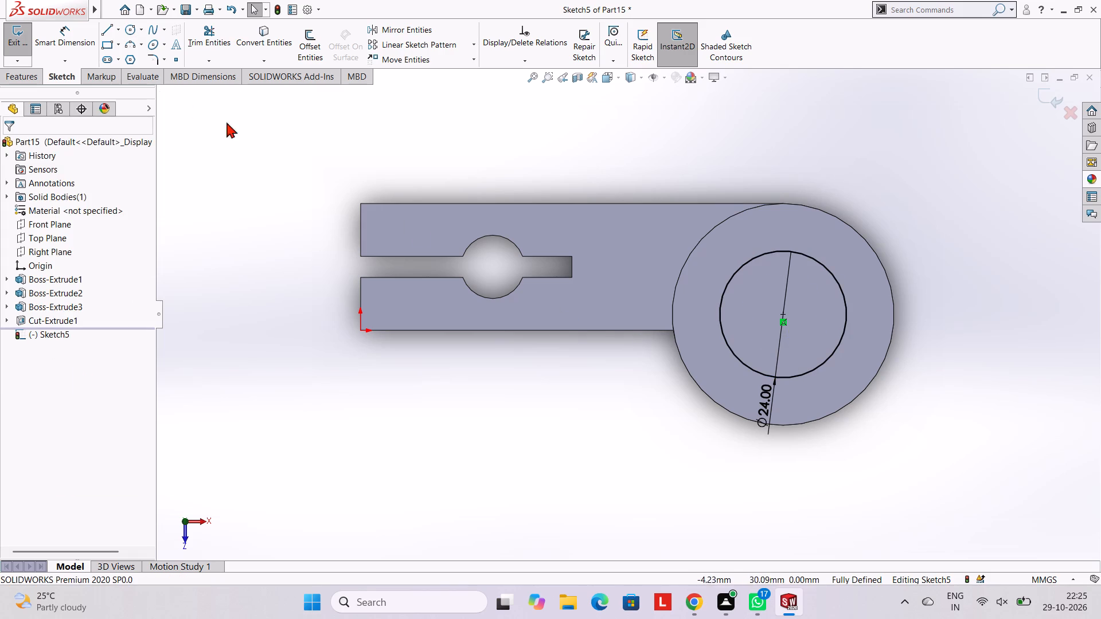
Sketch a 27 mm horizontal line from the circle's slot-side quadrant through its centre, with a 6 mm high, about 9.75 mm long rectangle centred on its outer end.
click(100, 31)
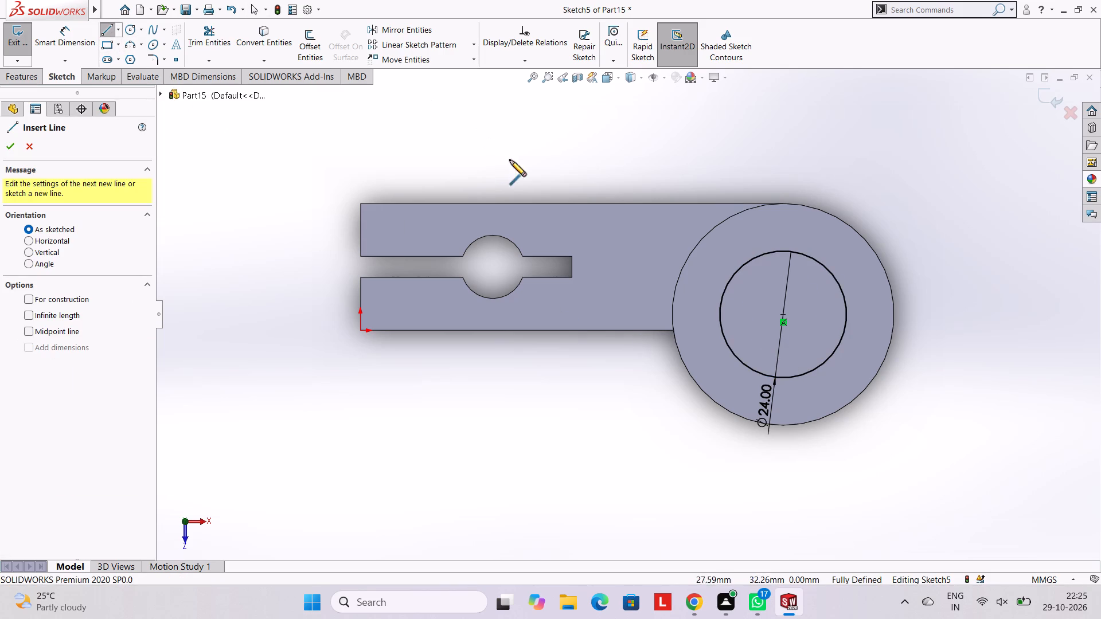
click(720, 314)
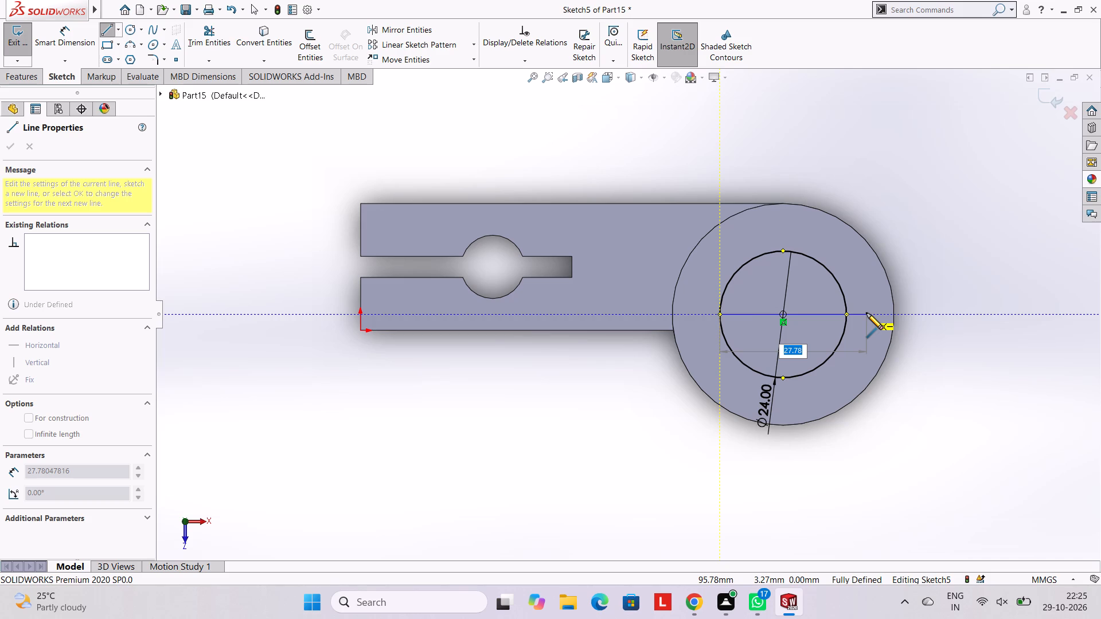
text(27)
key(Return)
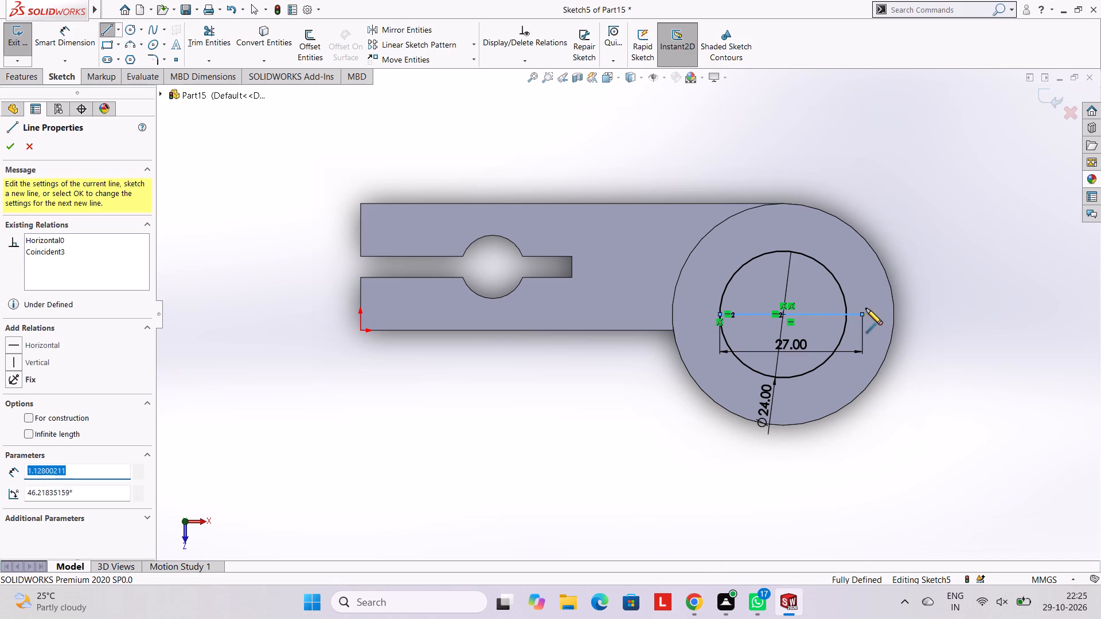
key(3)
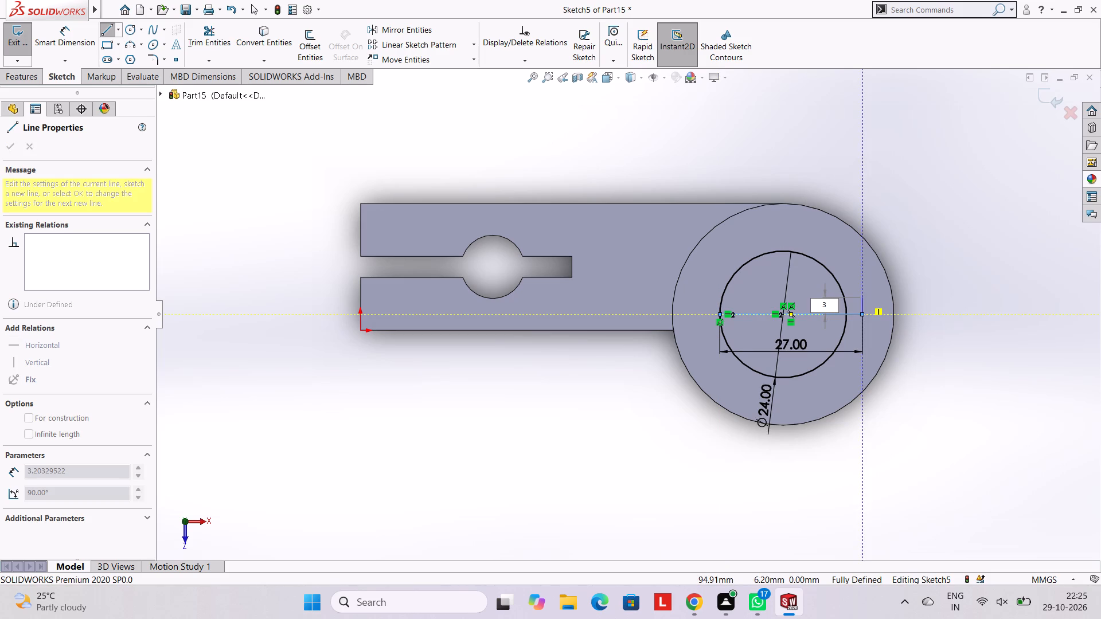
key(Return)
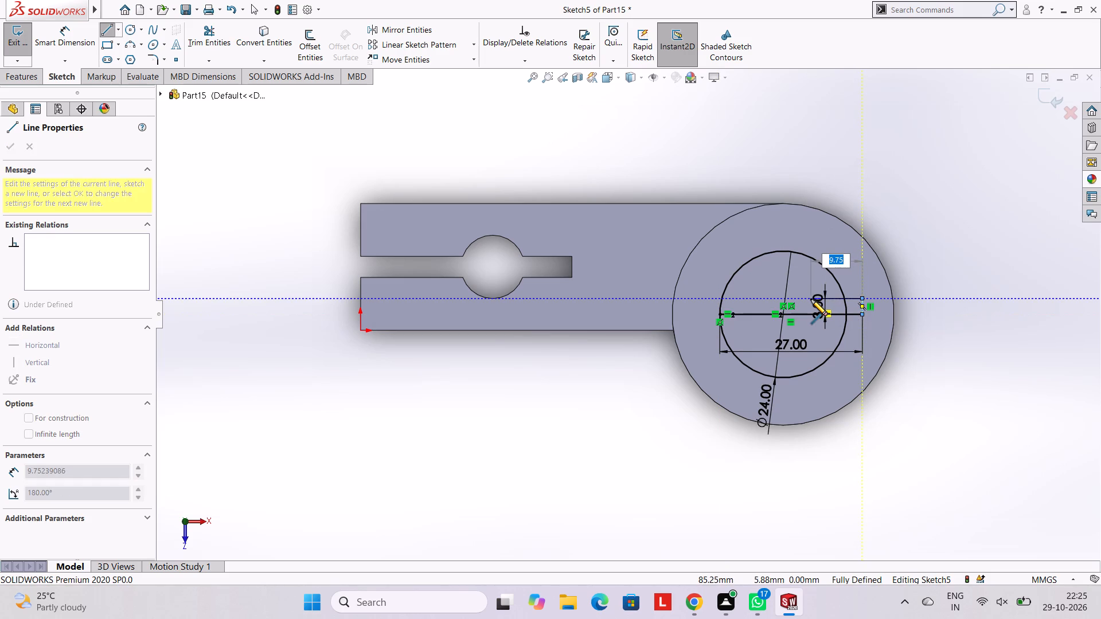
click(811, 299)
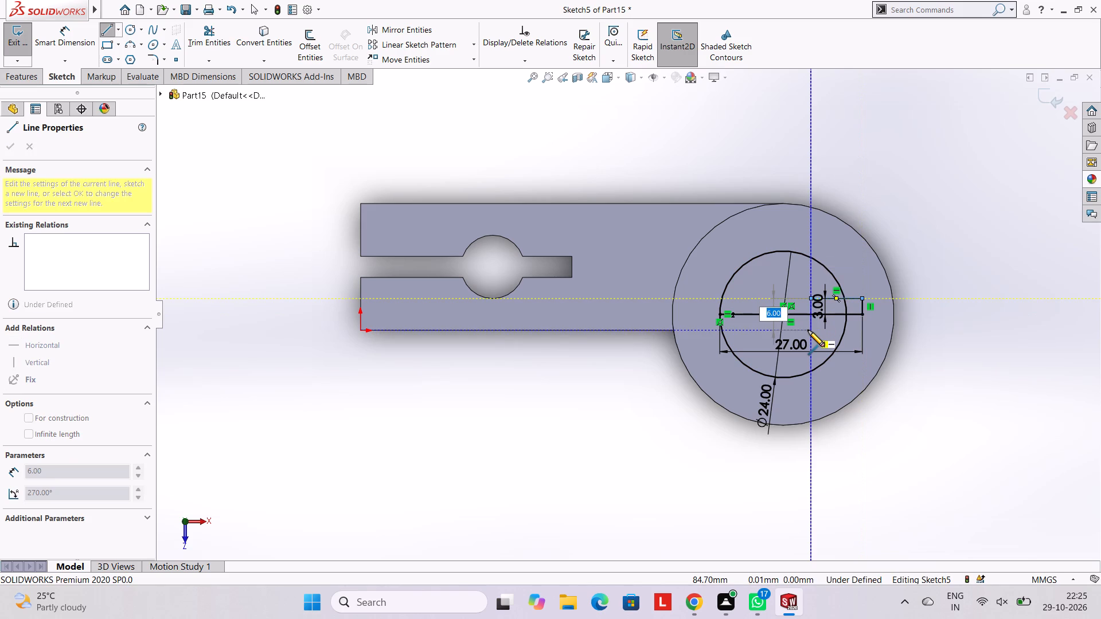
key(6)
key(Return)
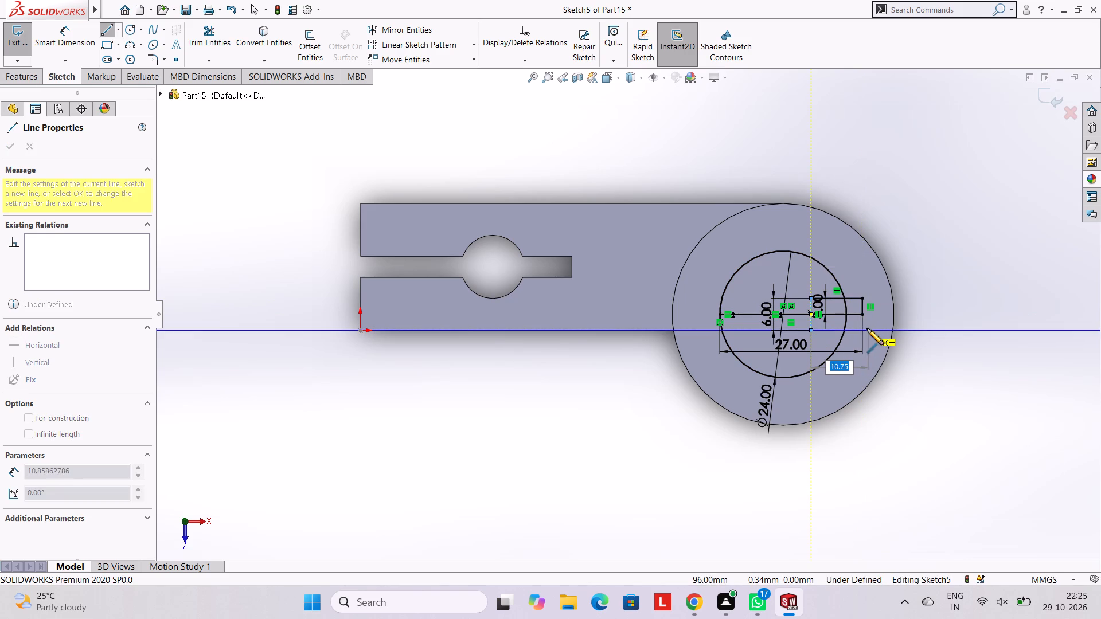
click(862, 330)
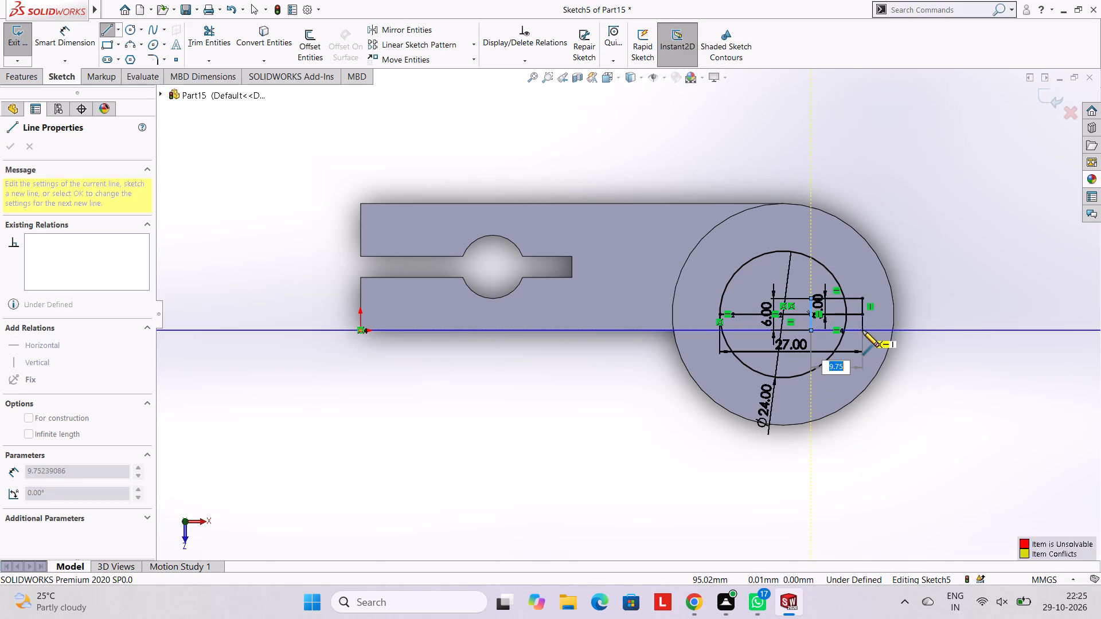
click(863, 316)
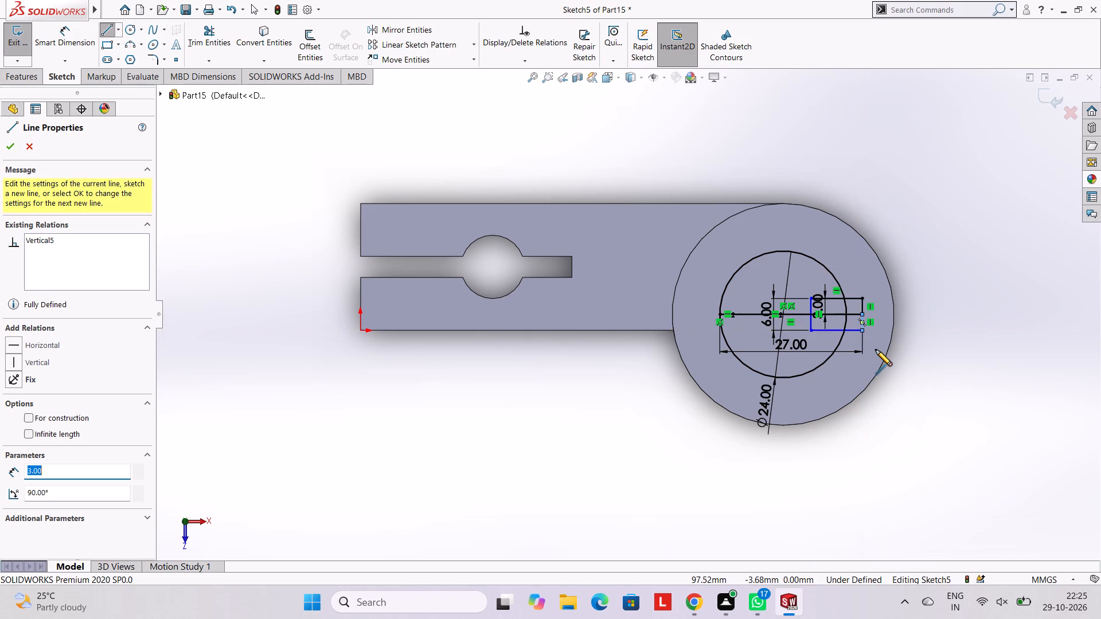
key(Escape)
key(Escape)
Trim both halves of the rectangle's outer vertical side and the centre line's portion beyond the 24 mm circle.
scroll(936, 281, down, 4)
scroll(904, 316, down, 3)
scroll(417, 352, up, 1)
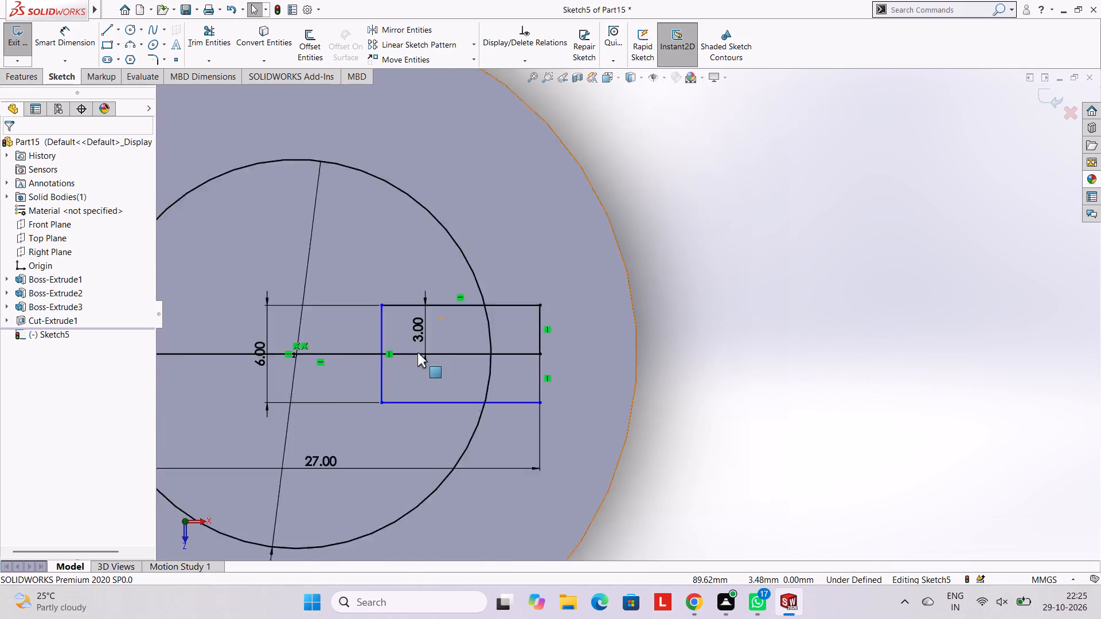
scroll(417, 352, up, 2)
click(194, 40)
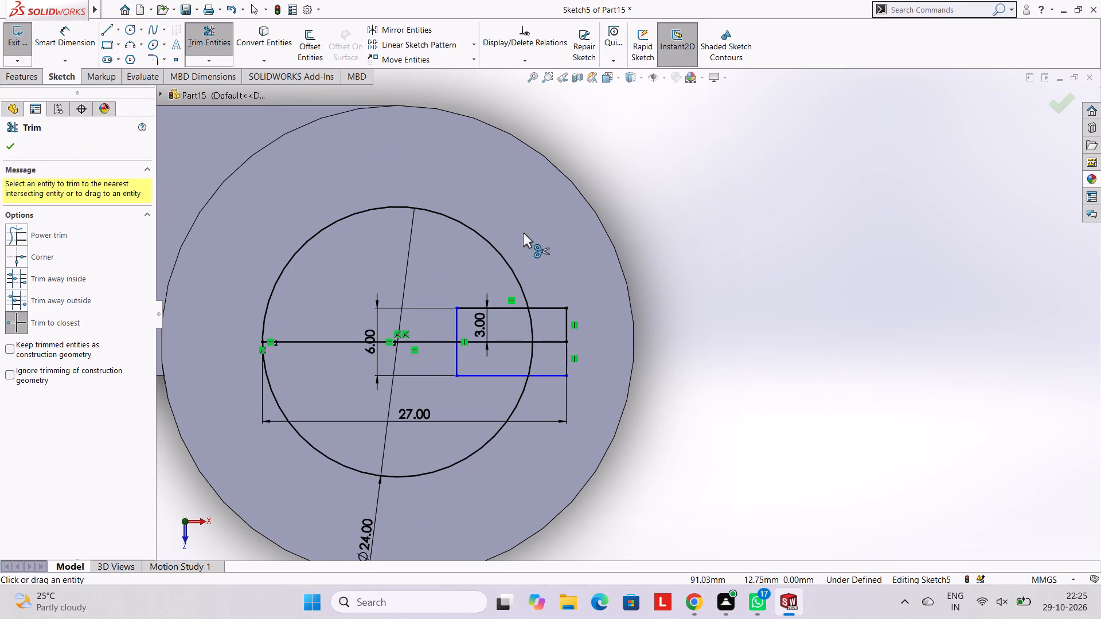
click(568, 322)
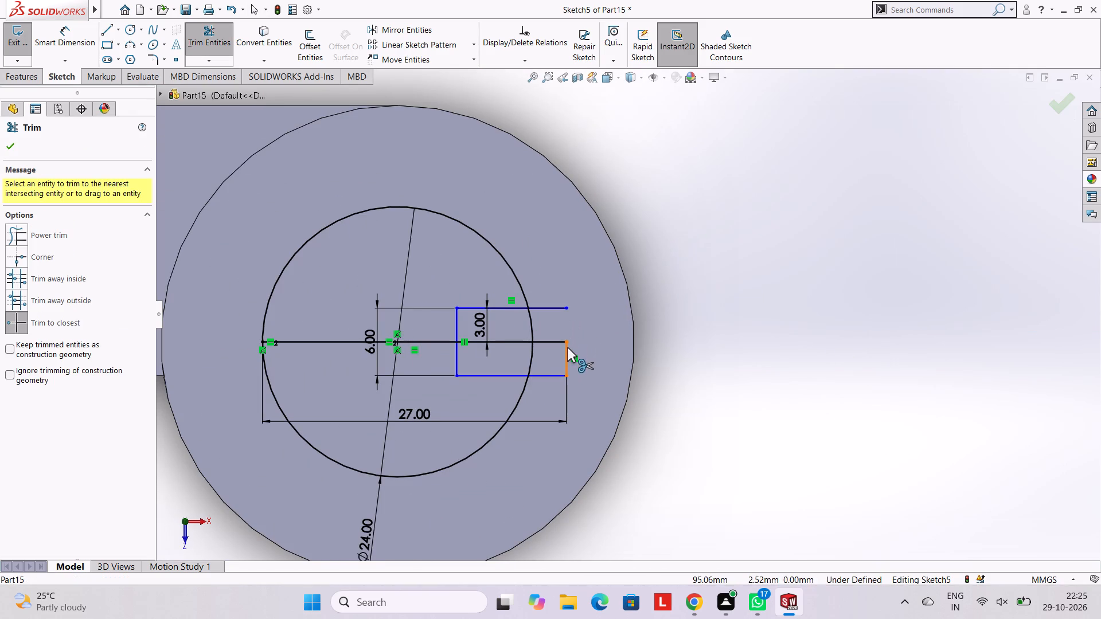
click(567, 347)
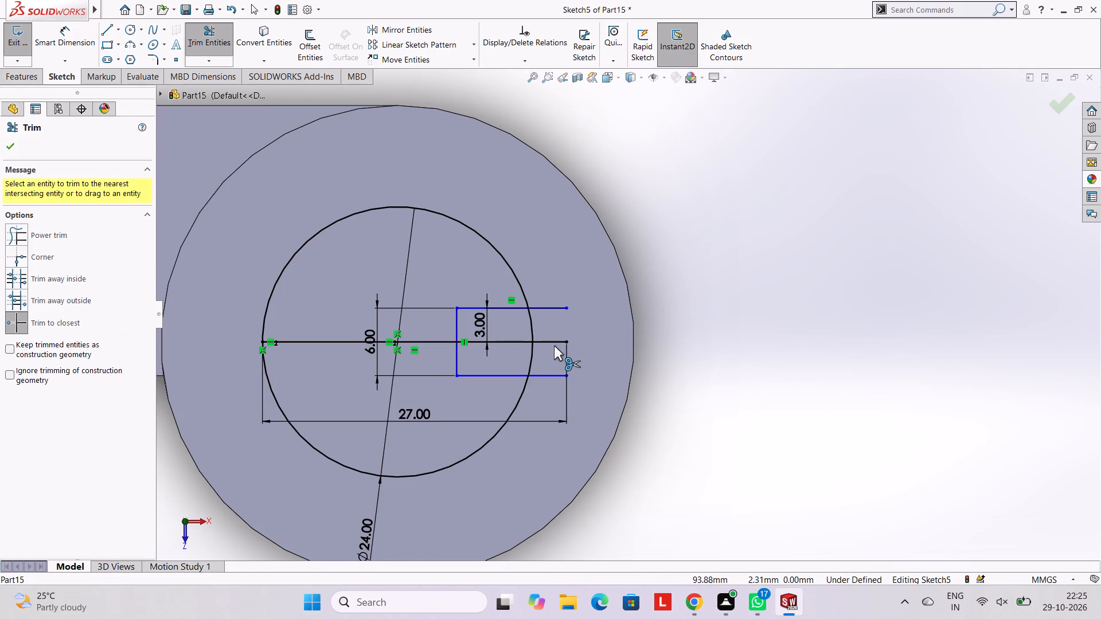
click(554, 343)
click(594, 301)
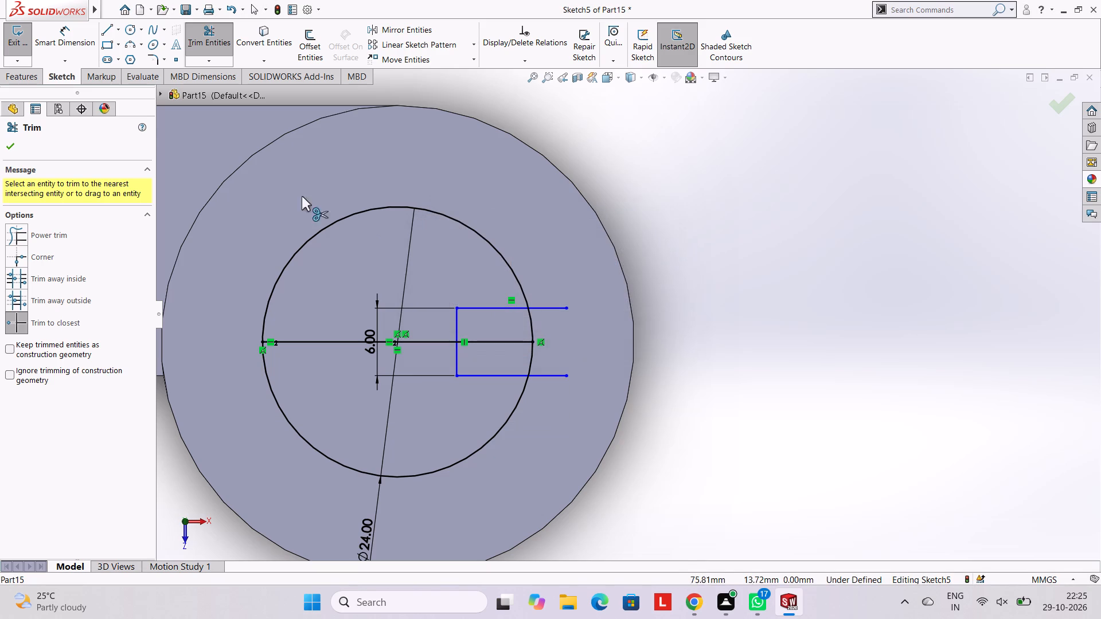
Draw a single 6 mm vertical line joining the open outer ends of the rectangle's two horizontal sides.
click(106, 29)
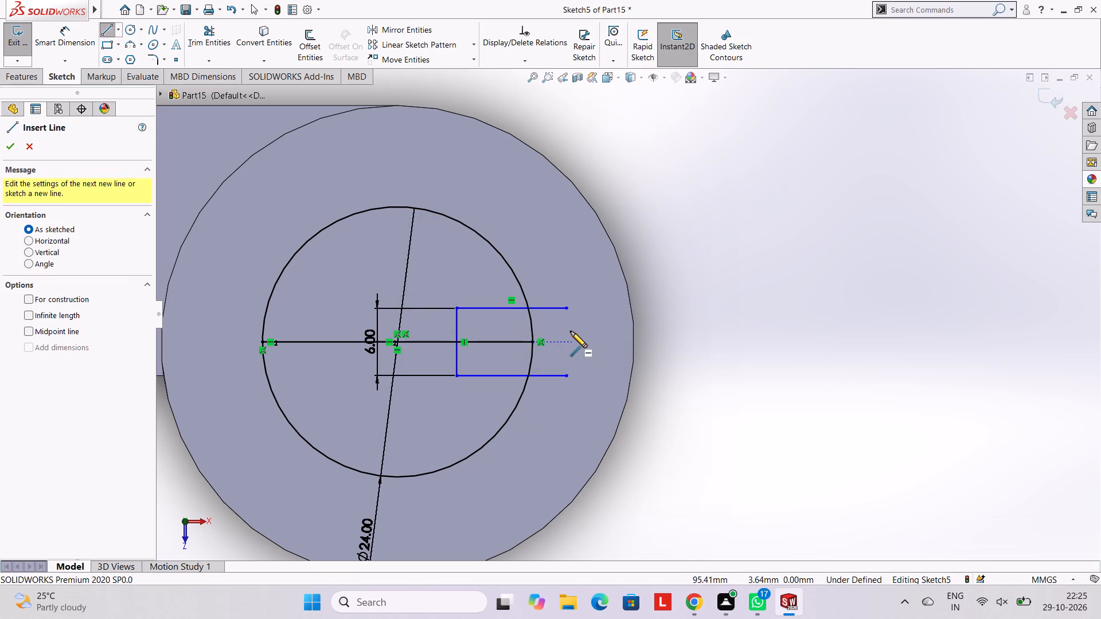
click(567, 311)
click(567, 376)
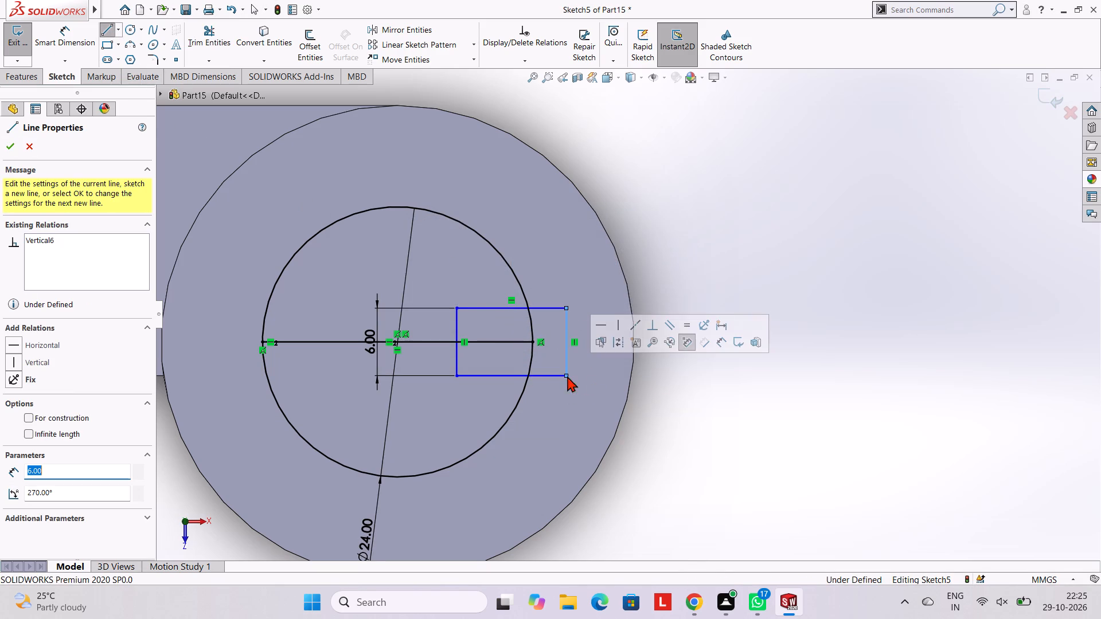
key(Escape)
key(Escape)
key(Escape)
key(Escape)
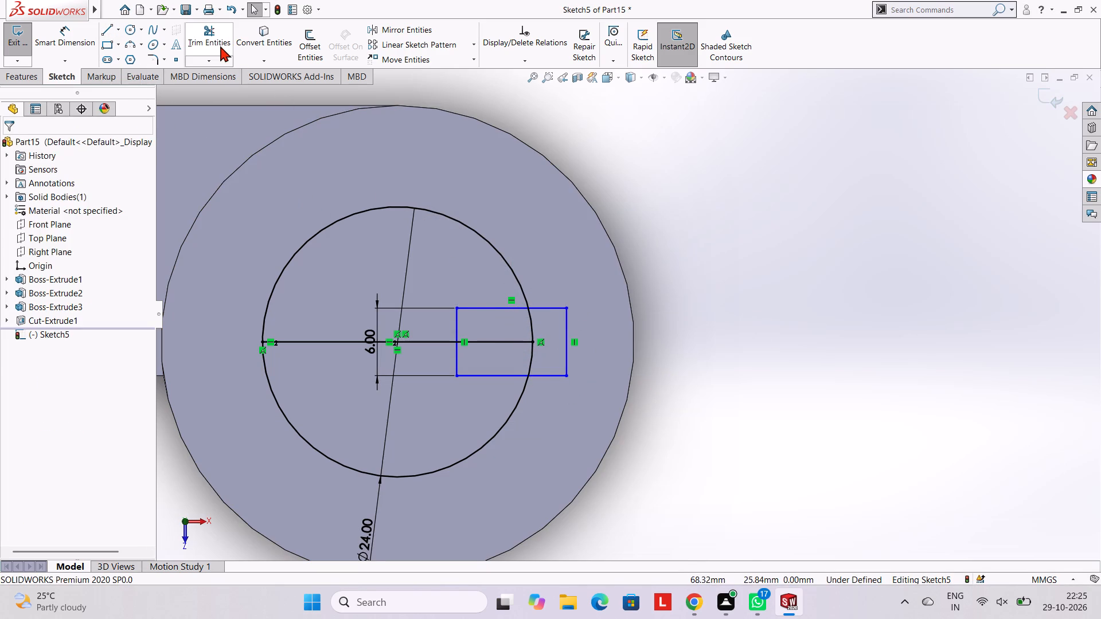
Trim the rectangle's lines inside the circle, the centre line and the arc across the opening to leave one keyway profile.
click(220, 46)
click(486, 311)
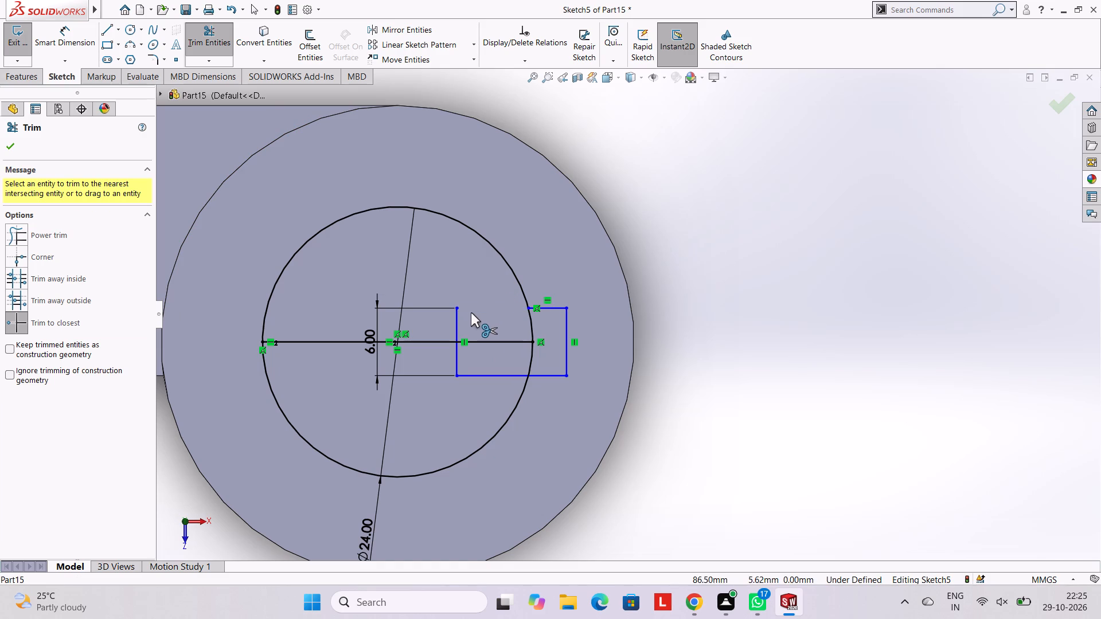
click(454, 315)
click(594, 301)
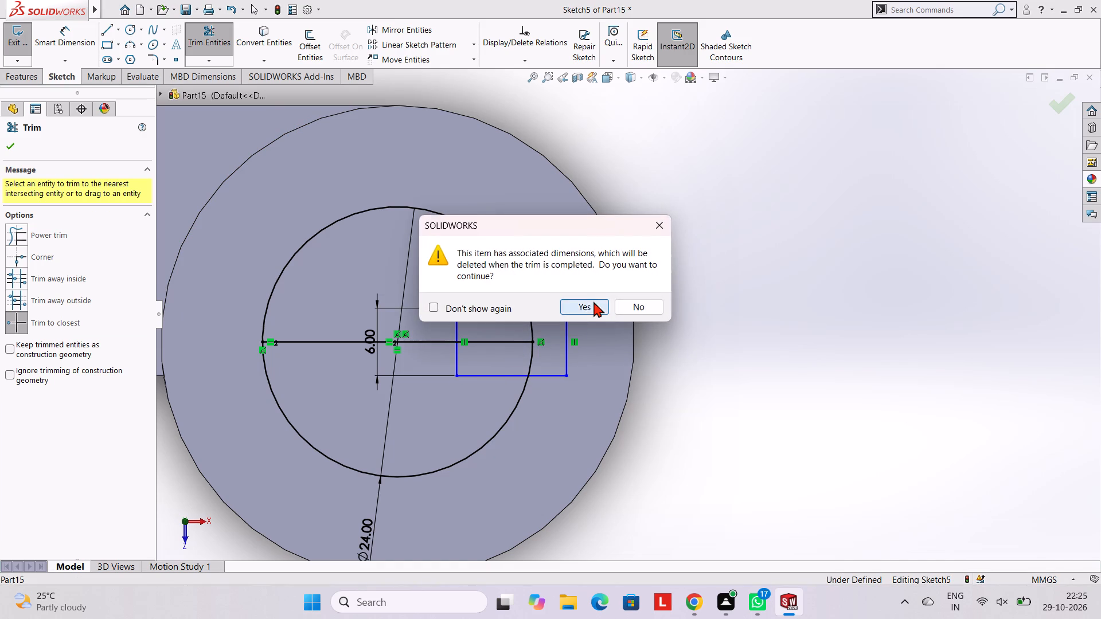
click(455, 367)
click(478, 378)
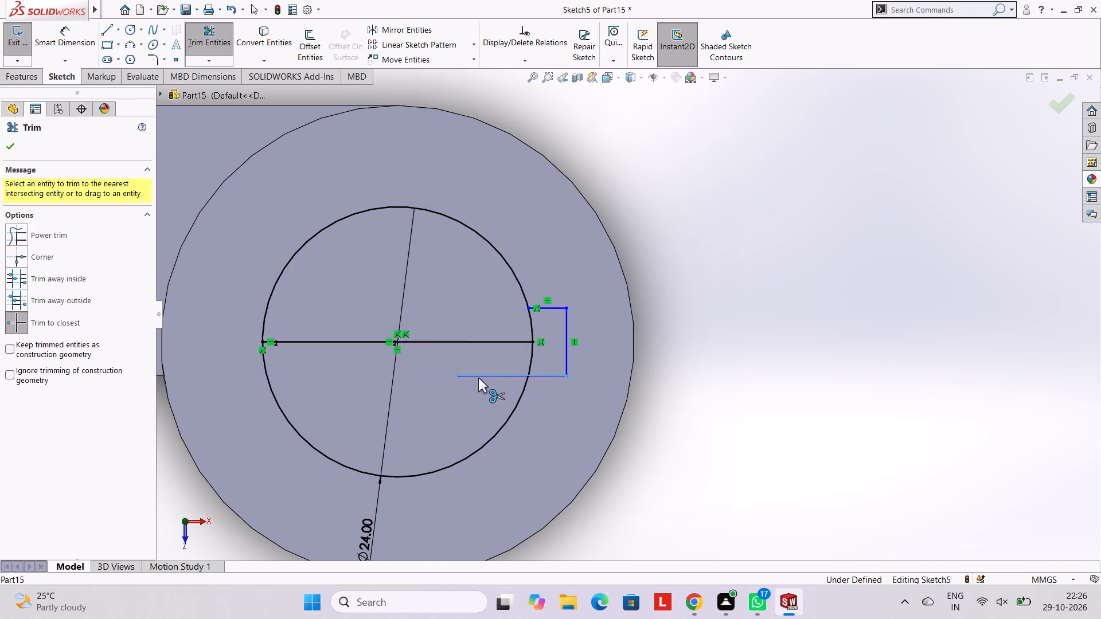
click(479, 345)
click(532, 330)
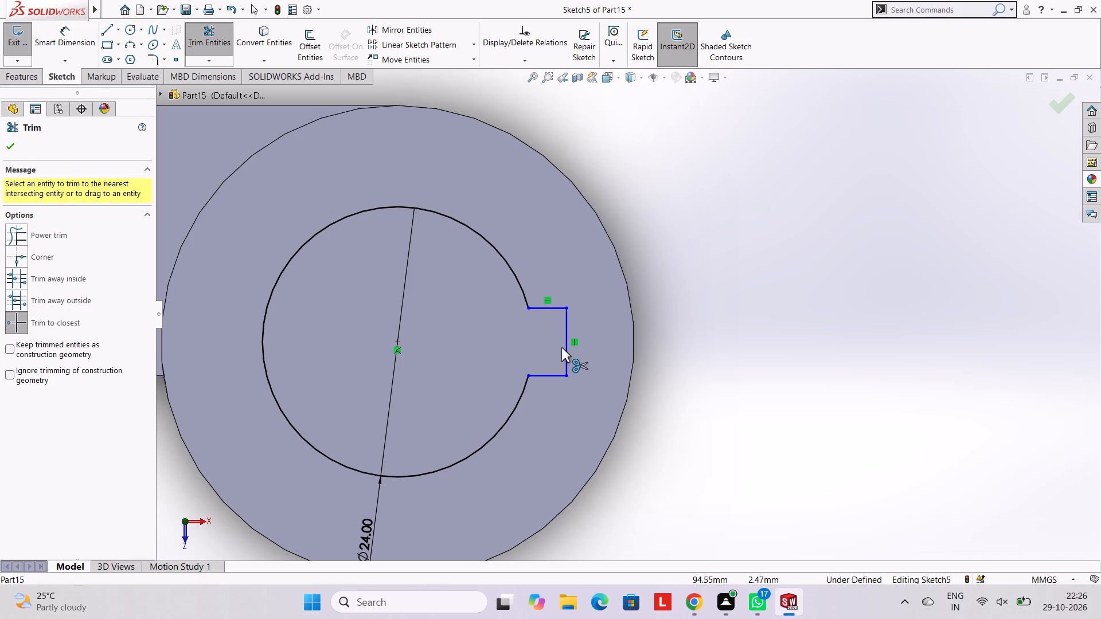
key(Escape)
Dimension the vertical line closing the keyway's outer end.
scroll(650, 288, up, 2)
click(92, 37)
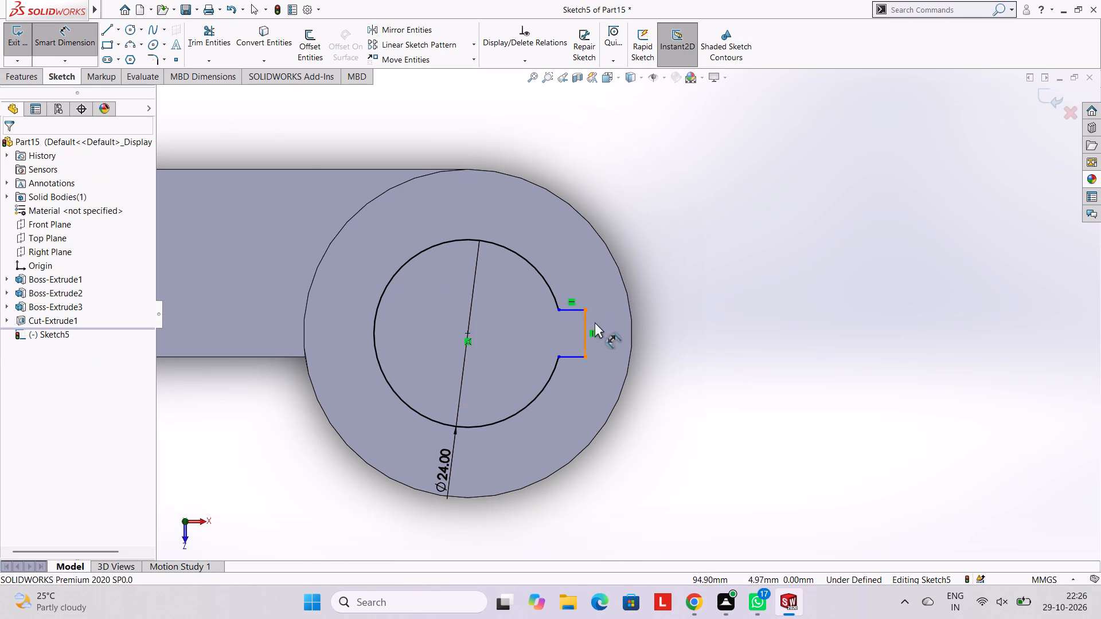
click(584, 336)
click(680, 344)
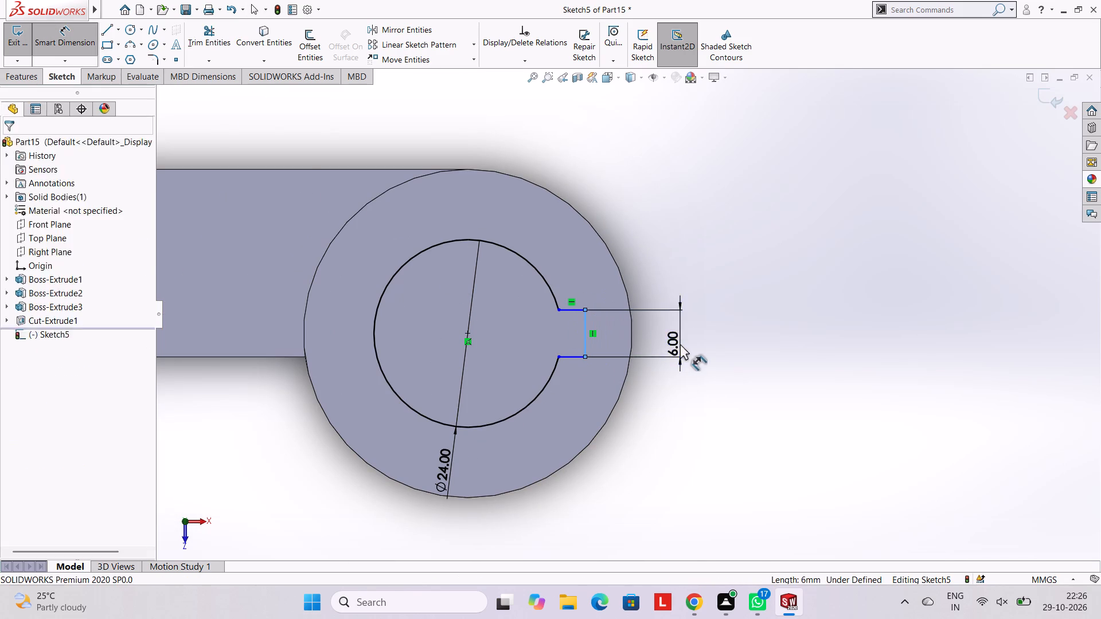
click(633, 329)
click(685, 269)
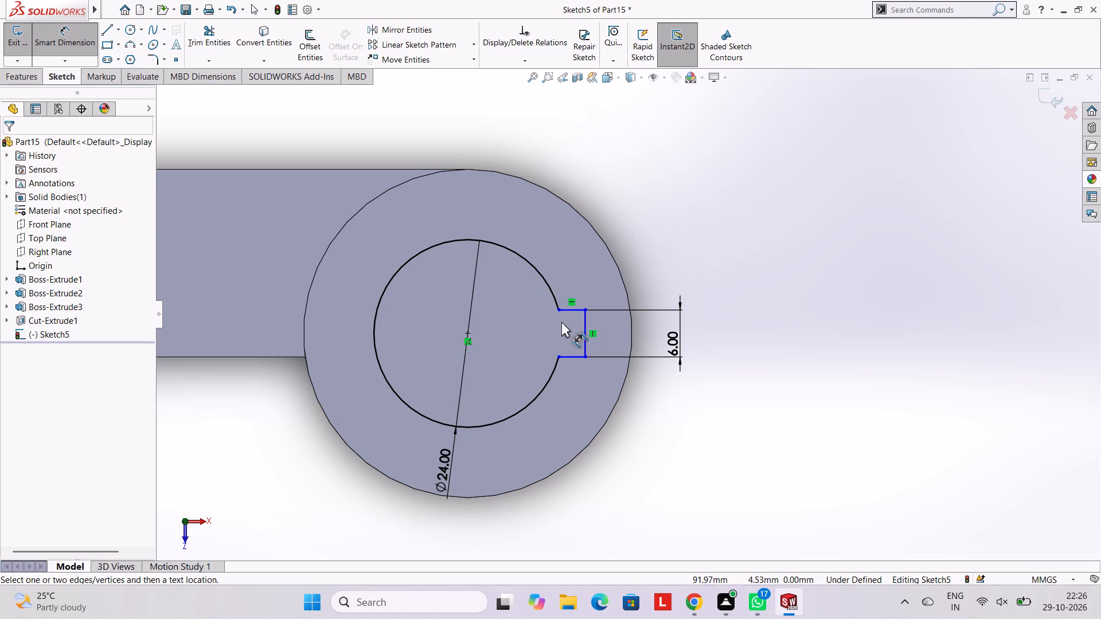
Dimension the horizontal distance between the endpoints of the keyway's upper edge.
click(558, 308)
click(585, 312)
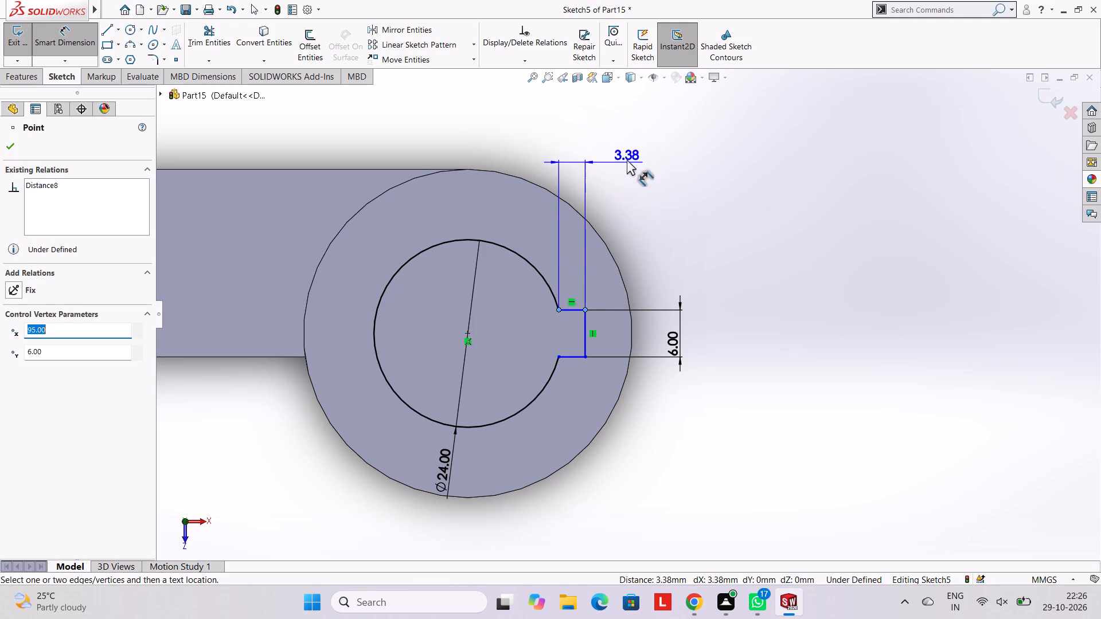
click(627, 158)
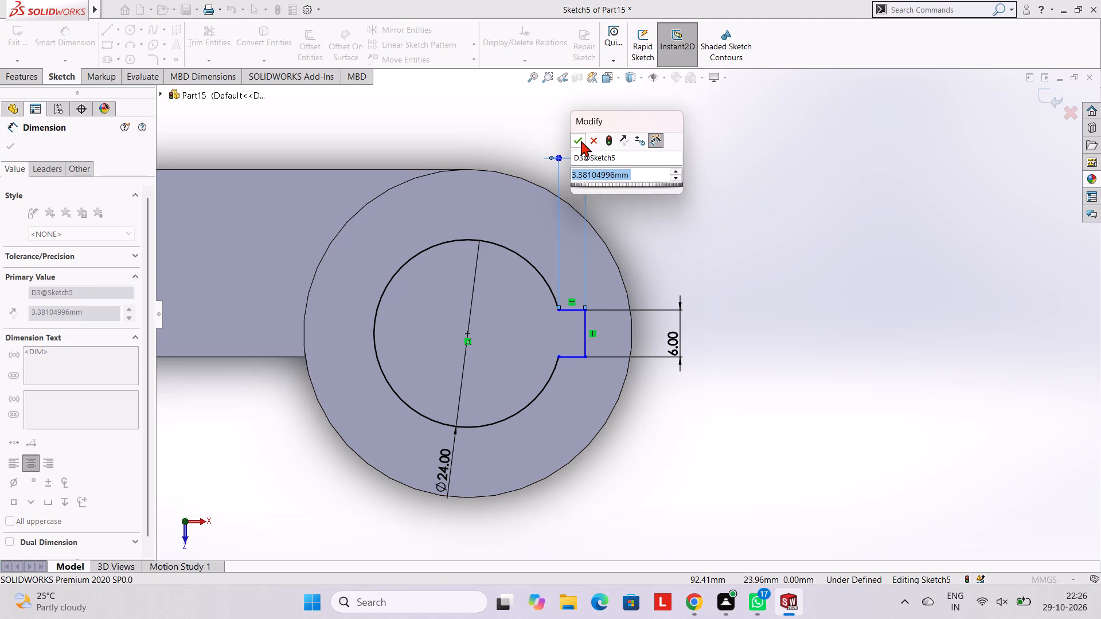
click(581, 140)
click(715, 261)
Dimension the horizontal distance from the circle's centre to the keyway's outer end line.
click(585, 325)
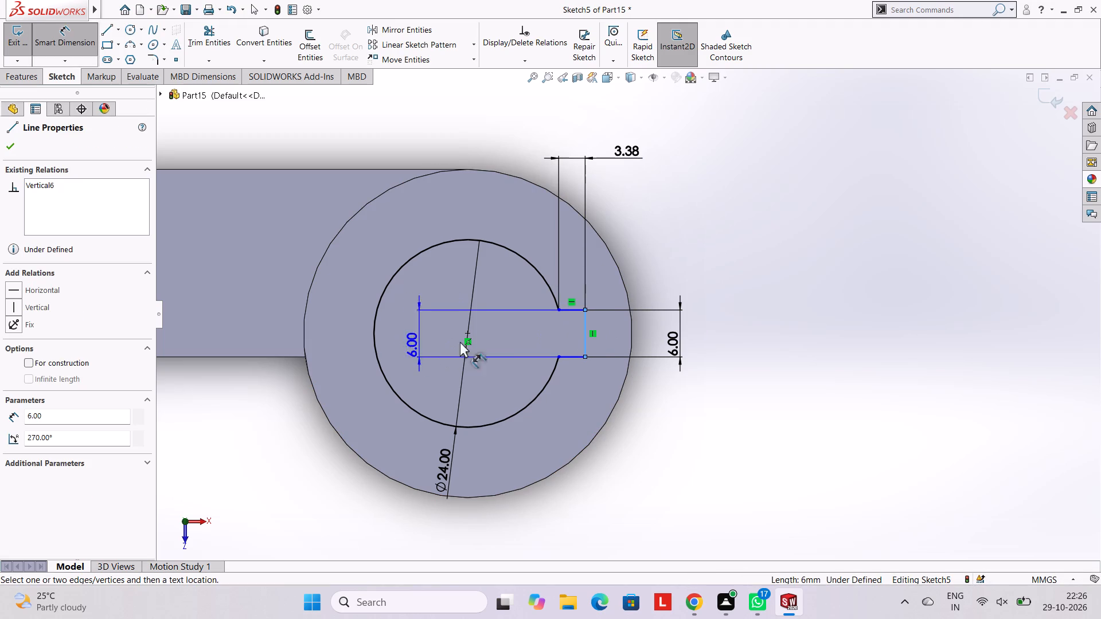
click(468, 332)
click(501, 520)
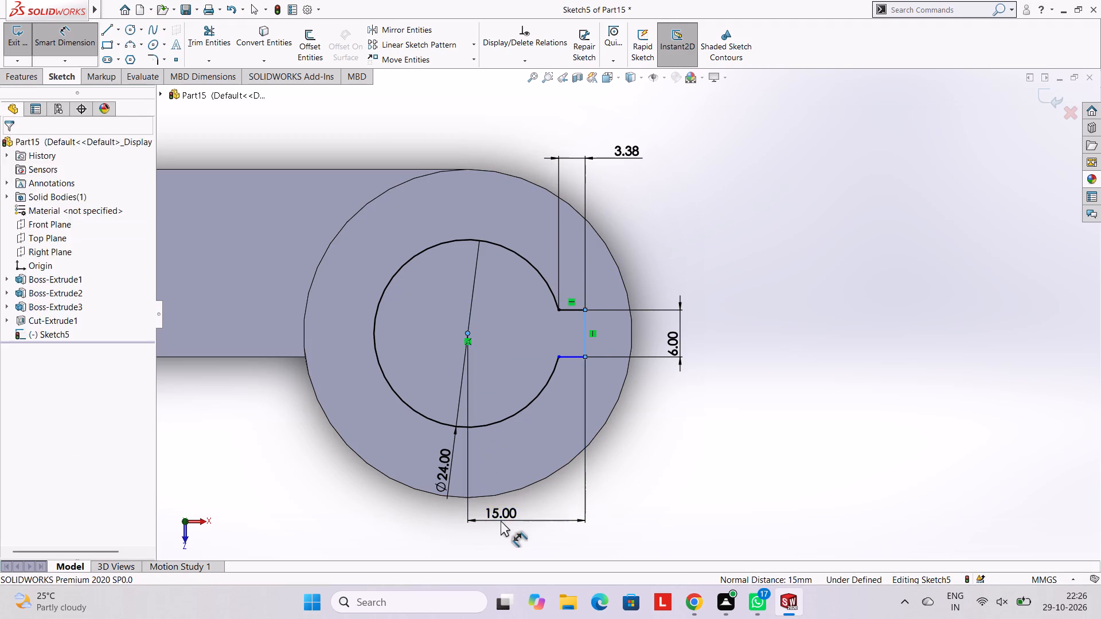
click(455, 502)
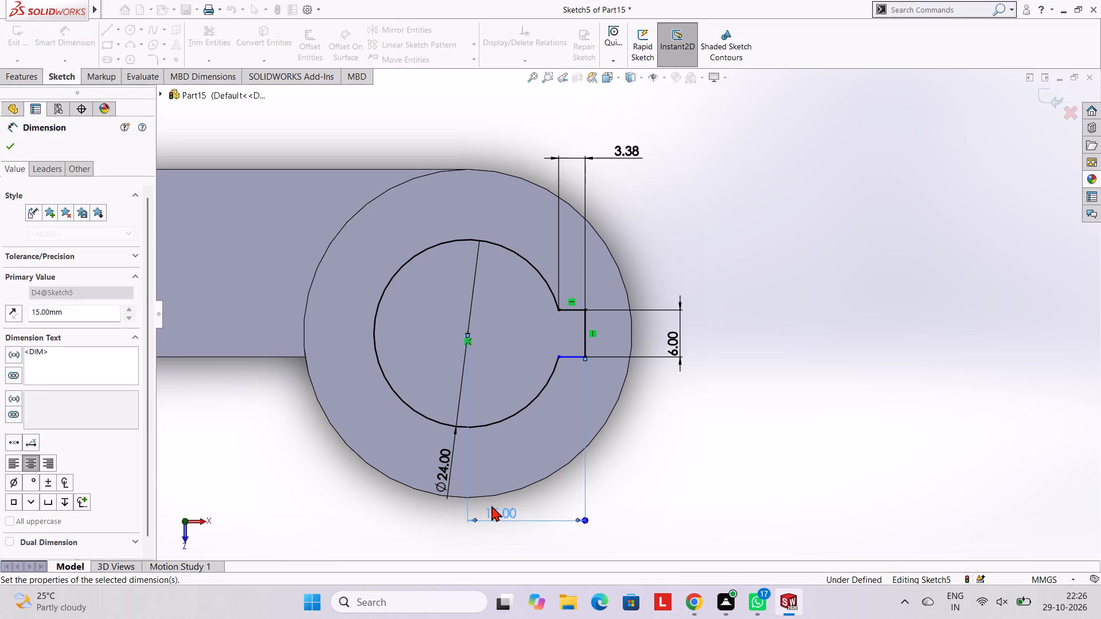
click(636, 480)
Dimension the length of the keyway's lower horizontal edge.
click(565, 359)
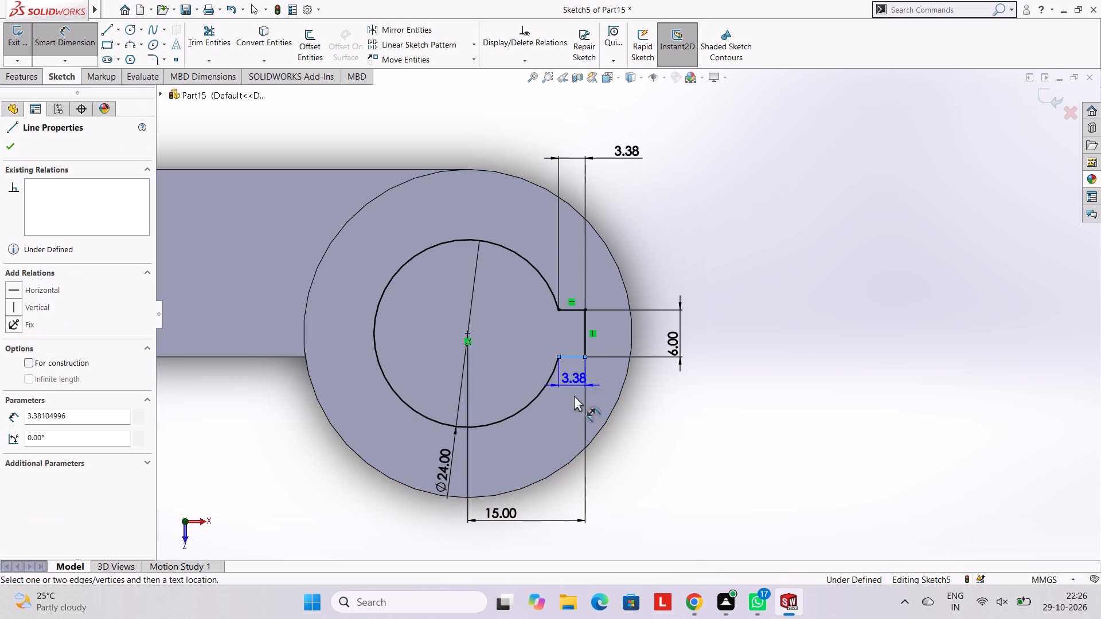
click(567, 494)
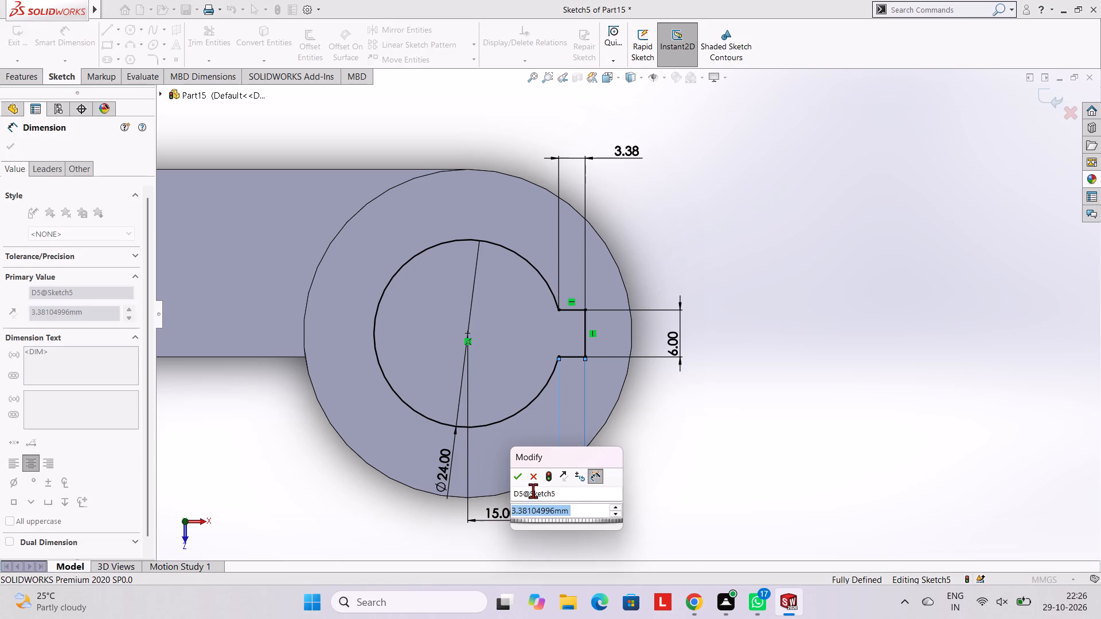
click(521, 479)
click(688, 463)
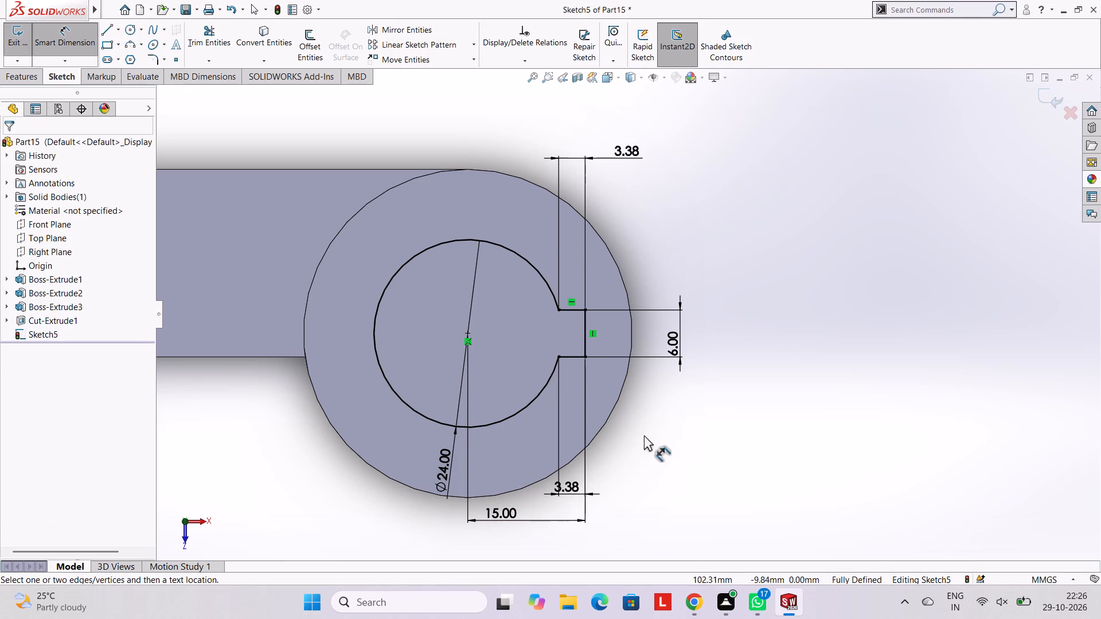
Cut-extrude the 24 mm keyed bore profile through the cylindrical end with a blind depth of 50 mm.
scroll(645, 435, up, 2)
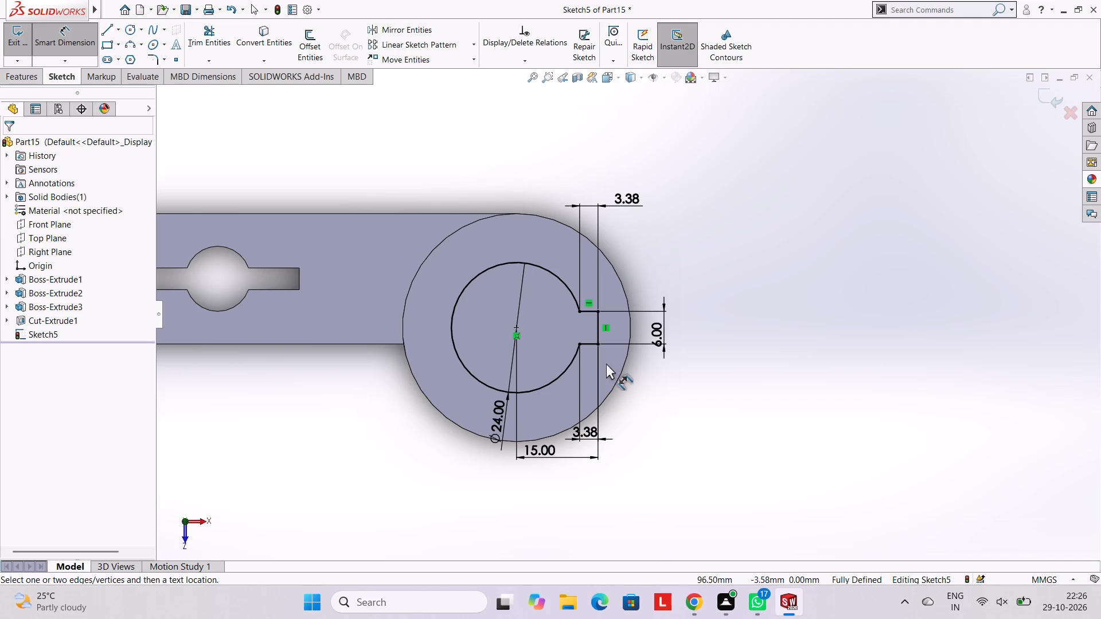
scroll(647, 360, up, 2)
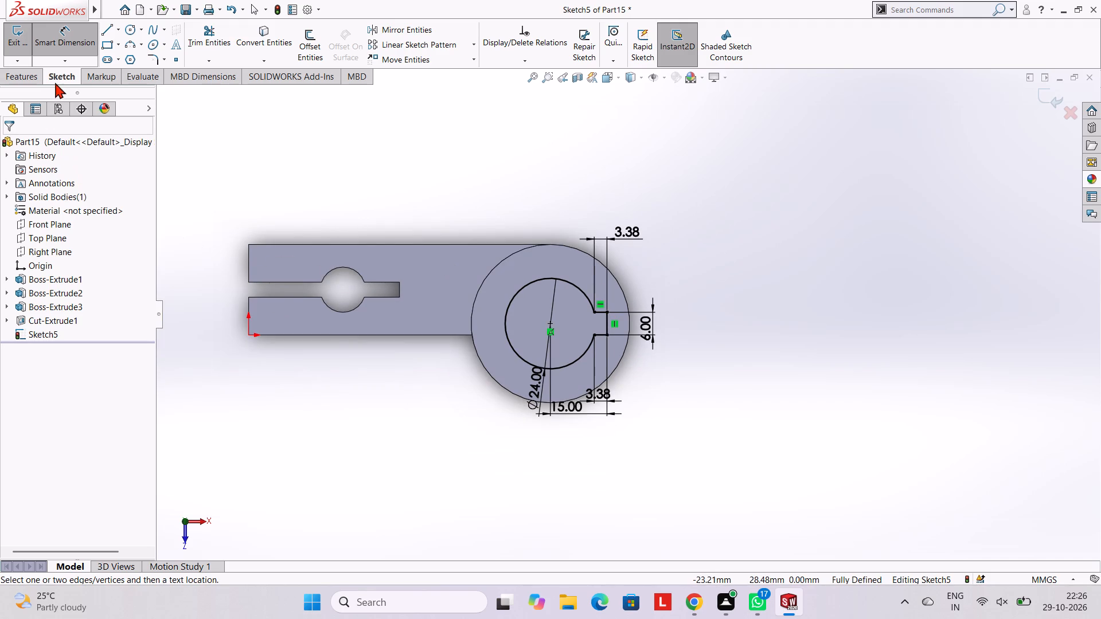
click(33, 75)
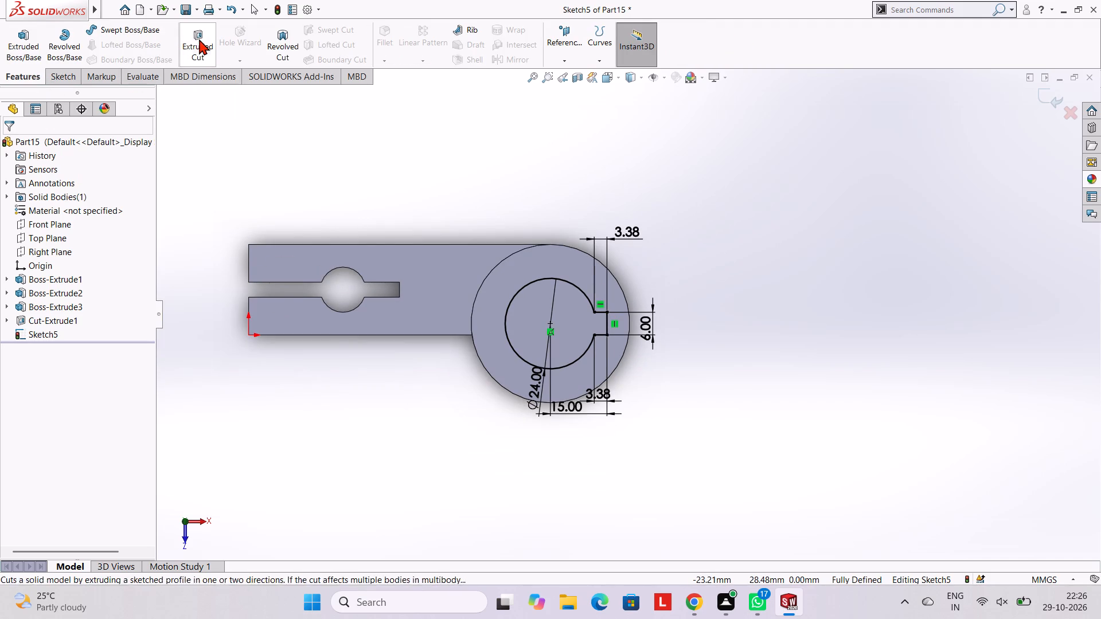
click(199, 39)
scroll(715, 433, up, 1)
middle_drag(702, 365, 705, 241)
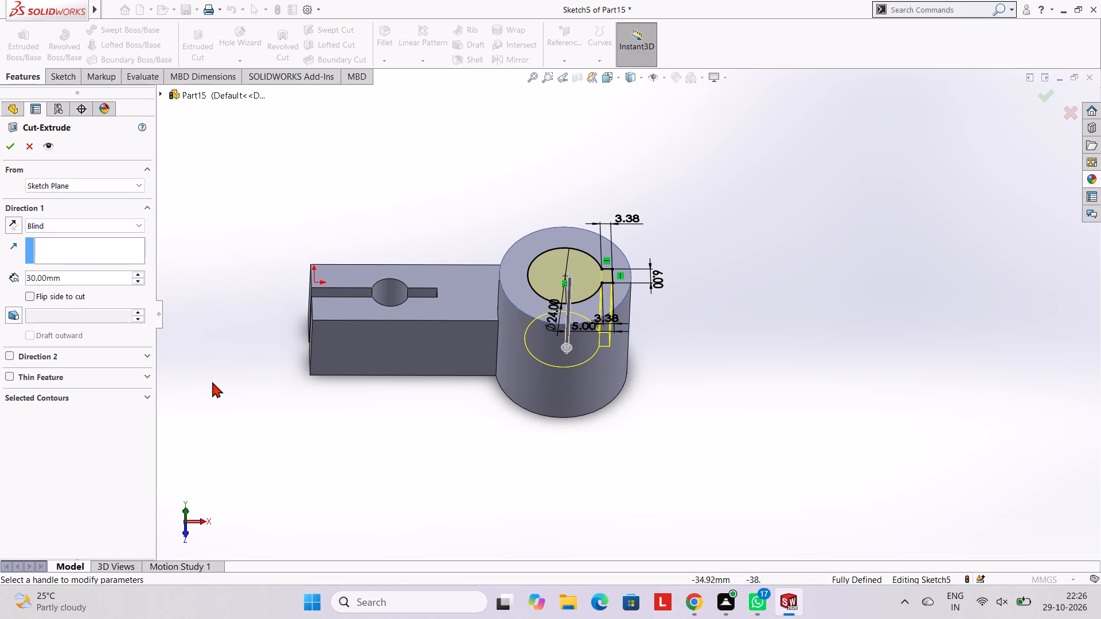
middle_drag(434, 476, 436, 333)
click(95, 277)
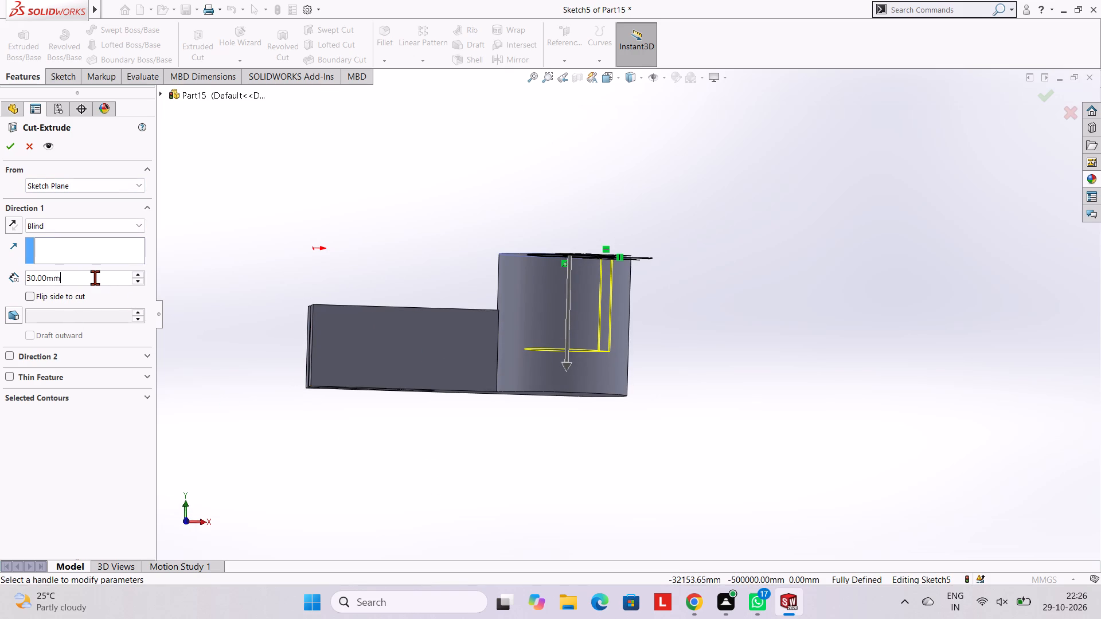
key(BackSpace)
key(BackSpace)
key(BackSpace)
key(BackSpace)
key(BackSpace)
key(BackSpace)
key(BackSpace)
key(BackSpace)
key(BackSpace)
key(BackSpace)
key(BackSpace)
key(BackSpace)
key(BackSpace)
key(BackSpace)
key(BackSpace)
key(BackSpace)
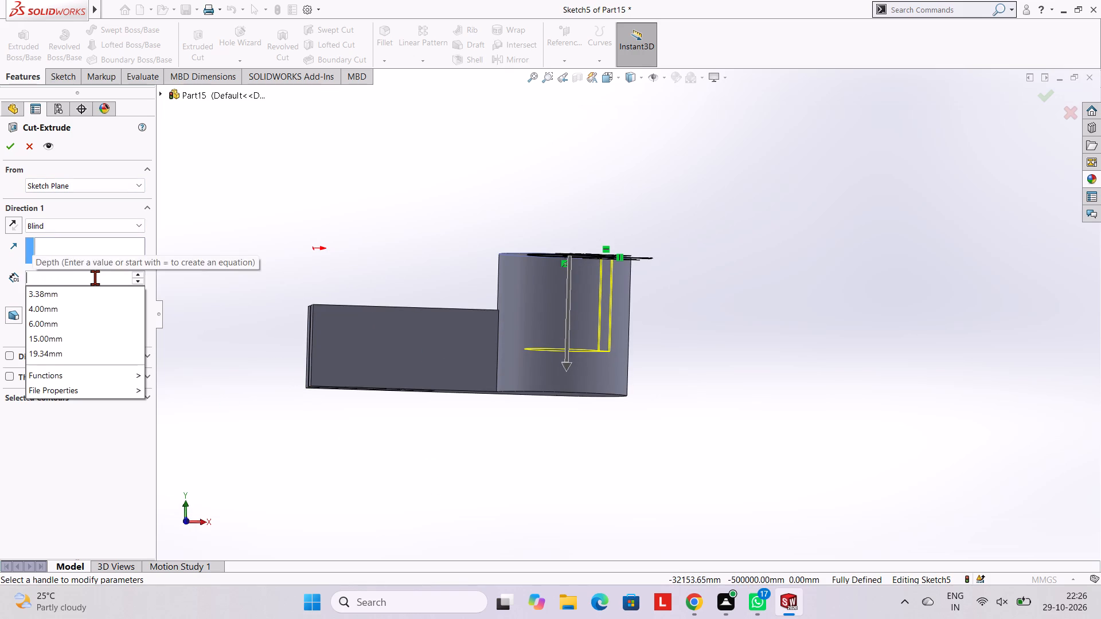
text(40)
key(Return)
text(50)
key(Return)
key(Return)
key(Return)
key(Return)
key(Return)
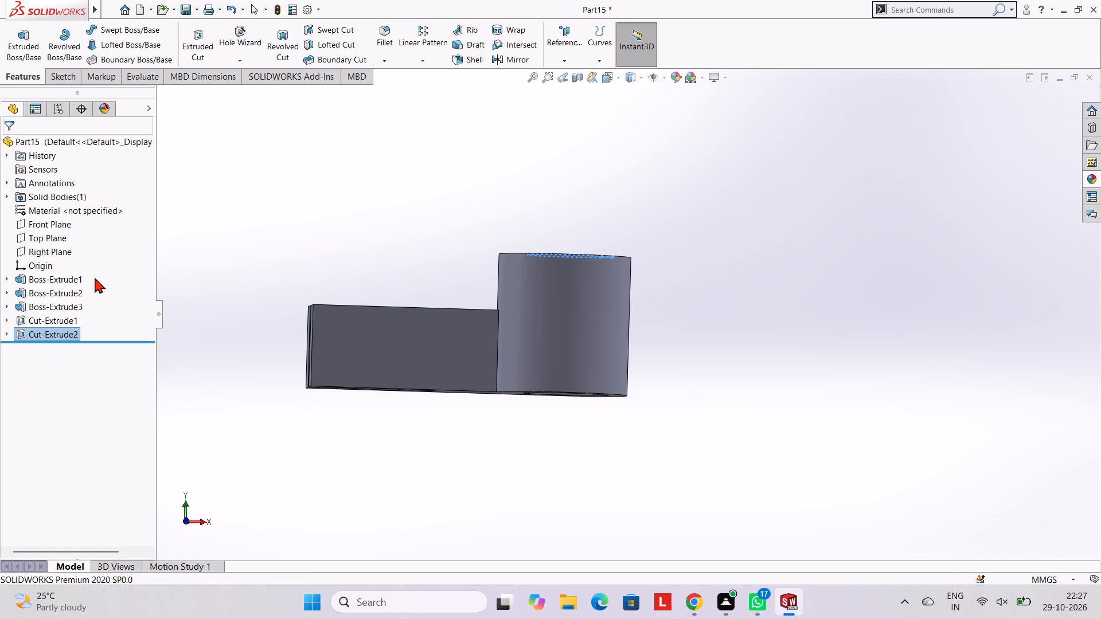
Examine the slotted hole and the keyed bore of the part from several angles.
middle_drag(462, 250, 460, 365)
scroll(462, 283, down, 1)
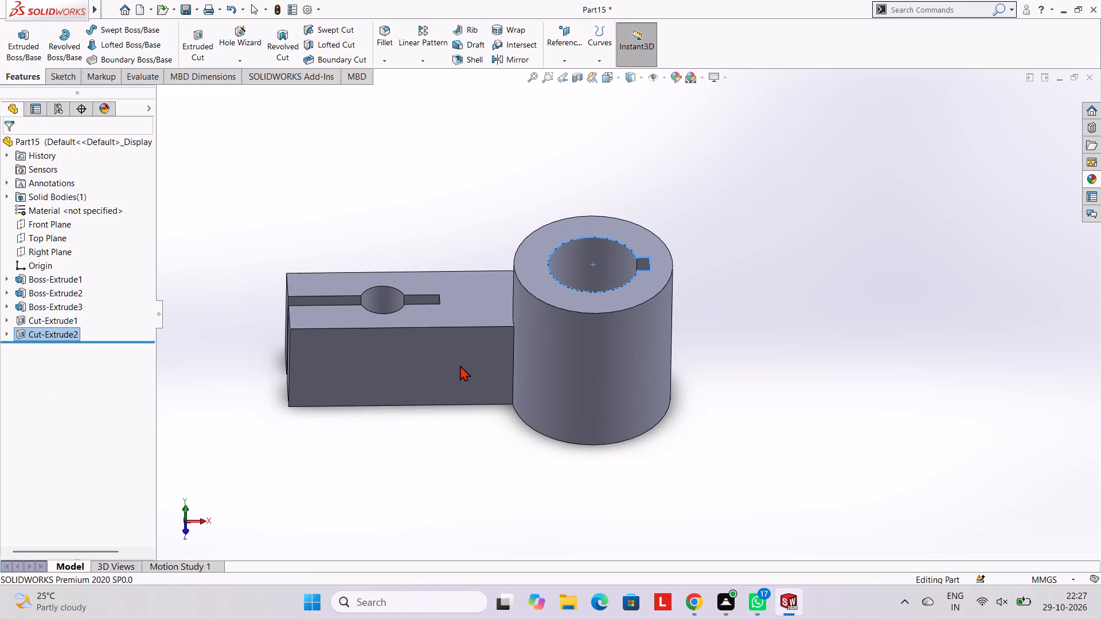
middle_drag(523, 267, 517, 403)
drag(770, 267, 775, 265)
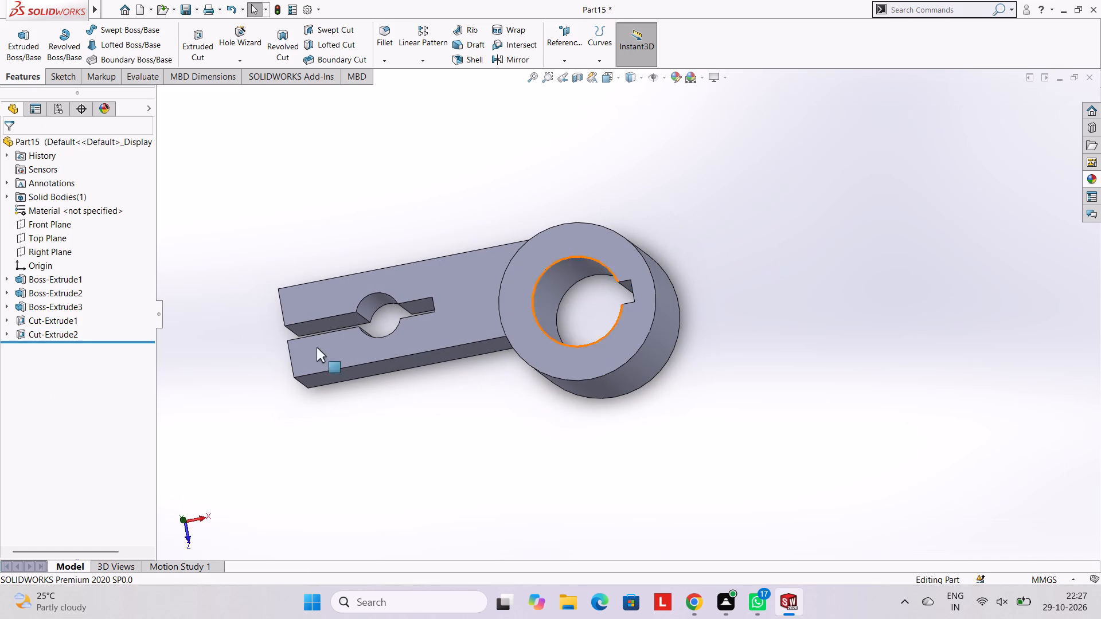
middle_drag(317, 347, 569, 344)
scroll(848, 328, up, 2)
middle_drag(849, 323, 677, 241)
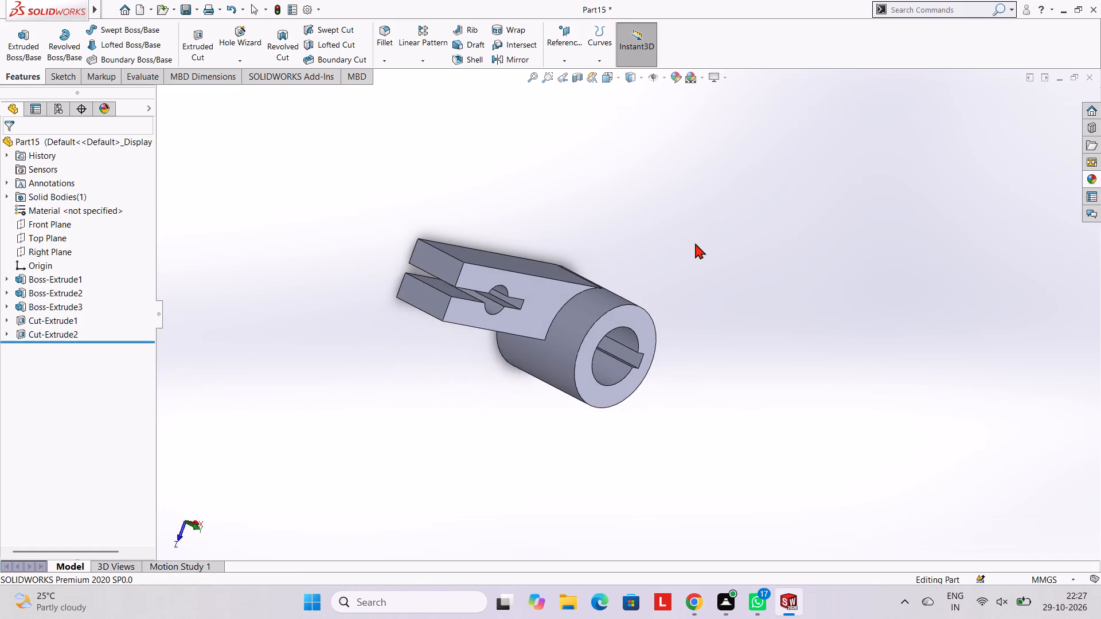
middle_drag(537, 347, 465, 350)
middle_drag(587, 467, 584, 382)
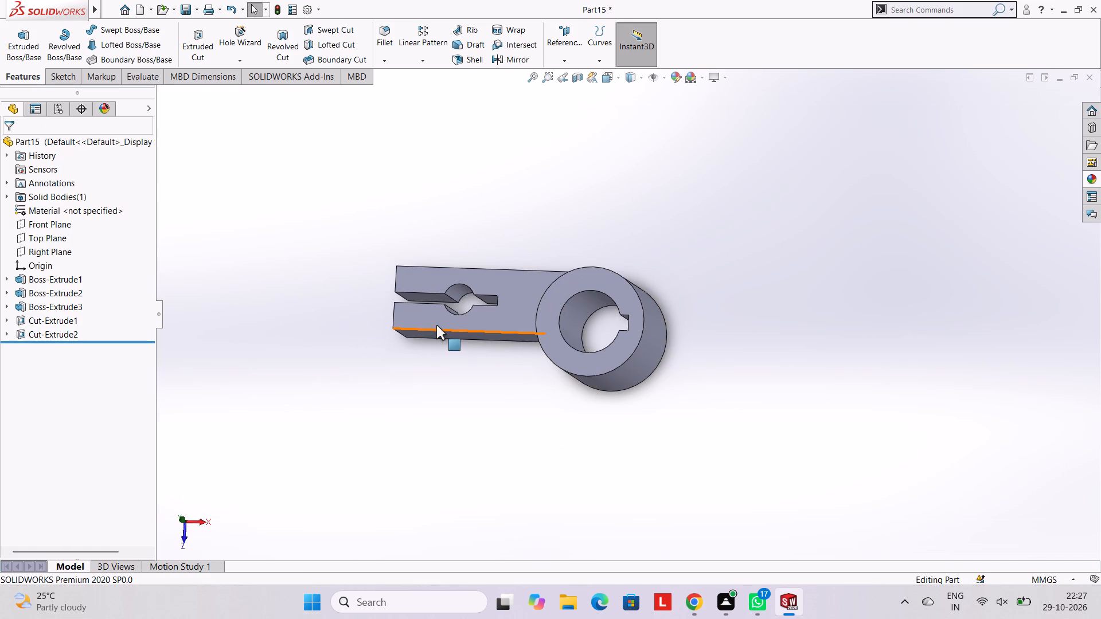
scroll(642, 351, down, 4)
scroll(599, 349, up, 2)
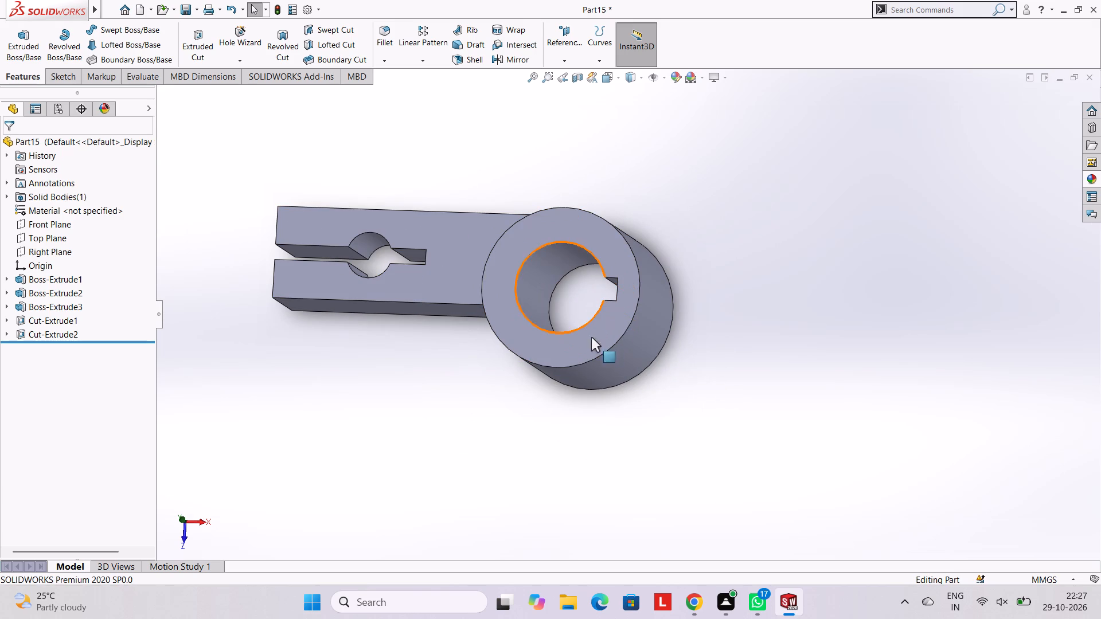
middle_drag(470, 359, 483, 302)
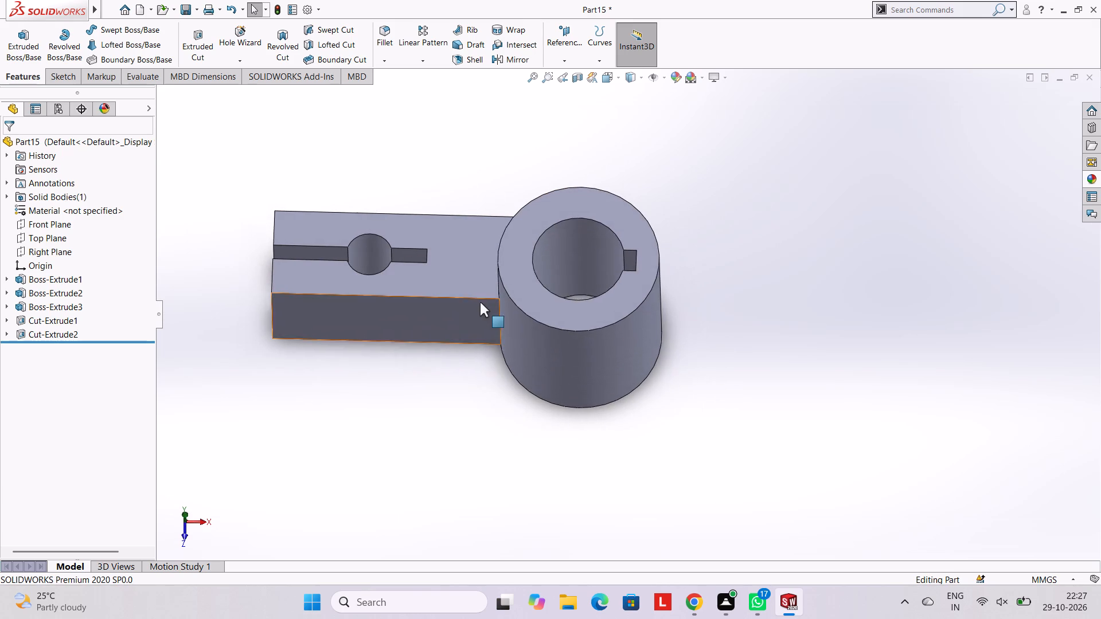
scroll(479, 302, down, 3)
scroll(479, 302, up, 2)
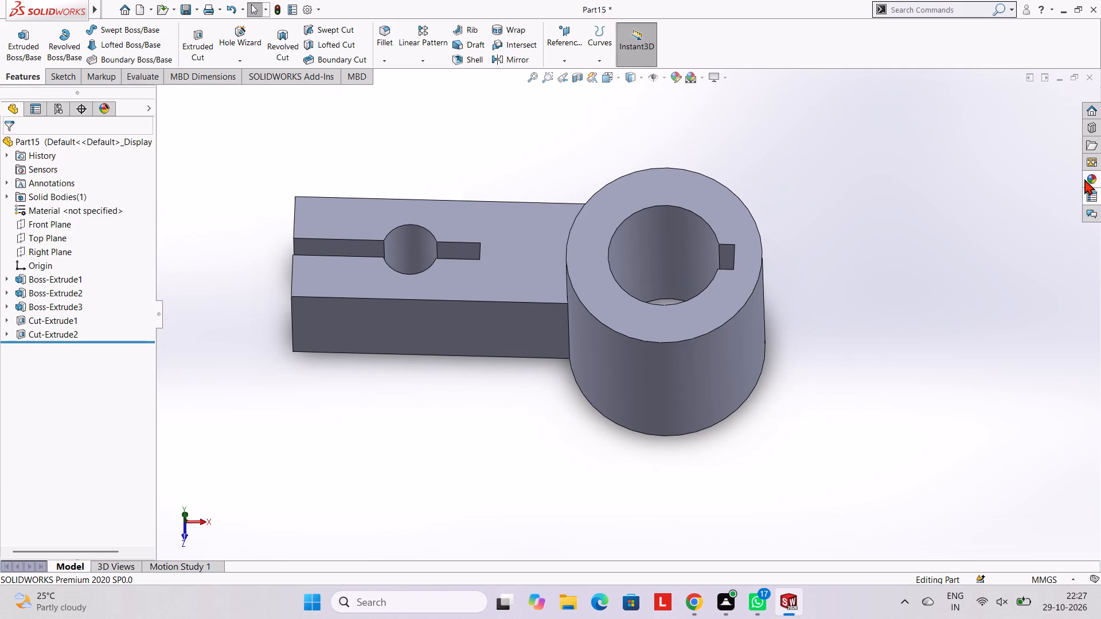
Apply the solid Red appearance to the slotted-hole cut feature in the block.
click(1084, 179)
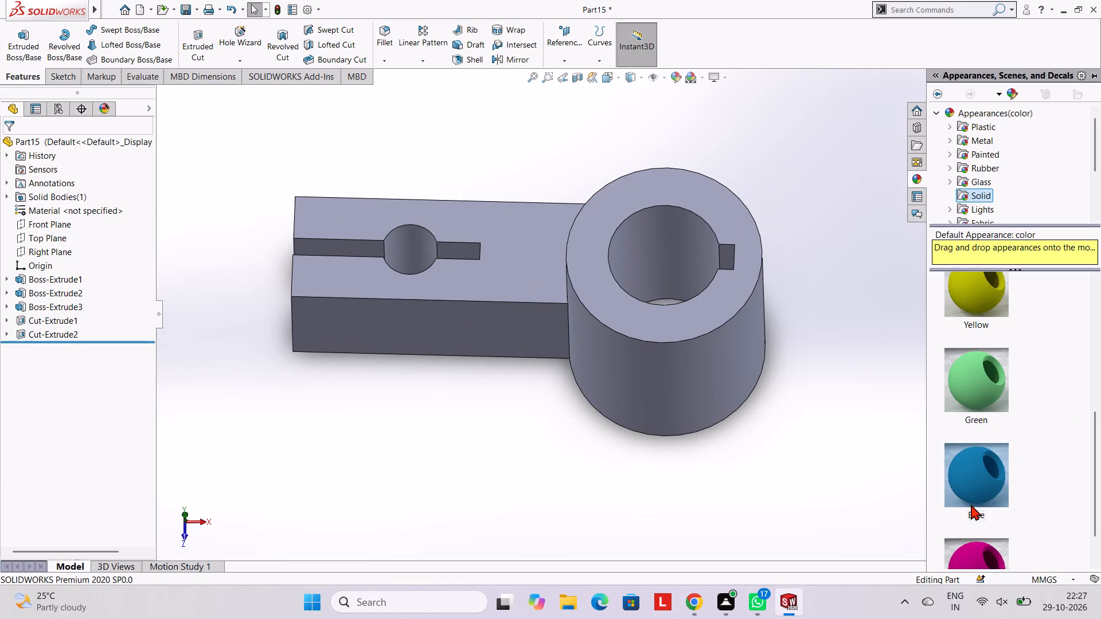
scroll(964, 379, up, 2)
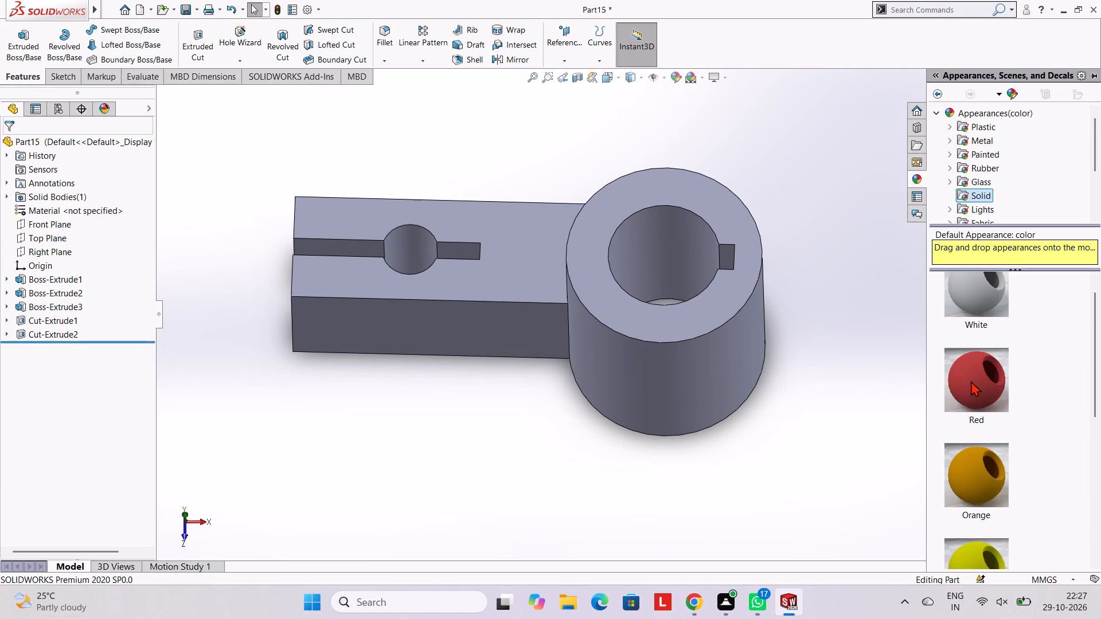
drag(971, 381, 331, 244)
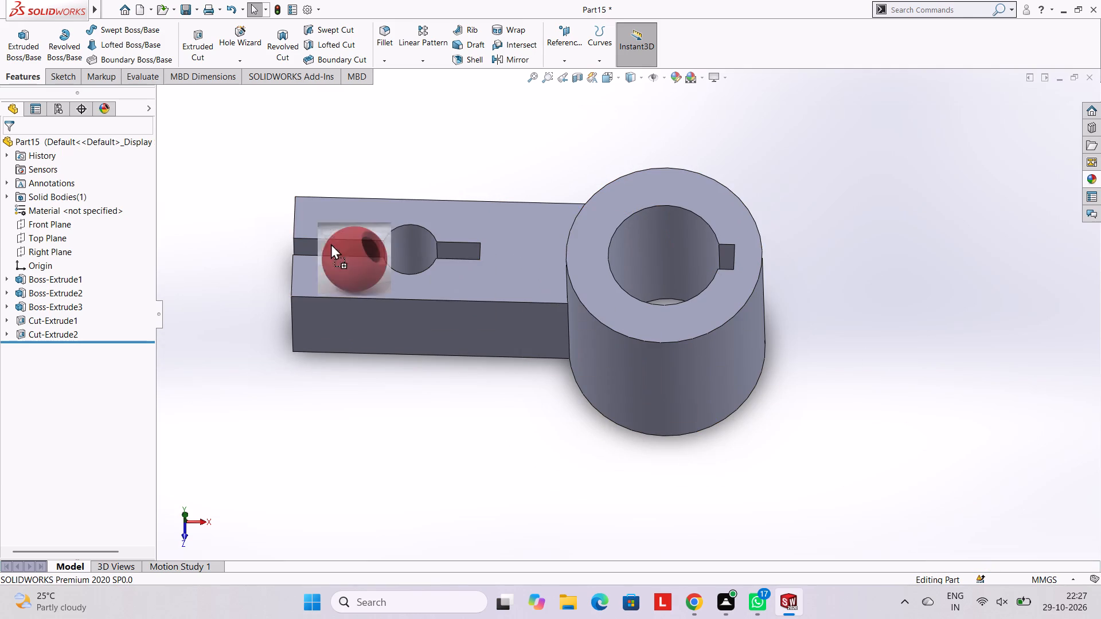
drag(331, 244, 408, 245)
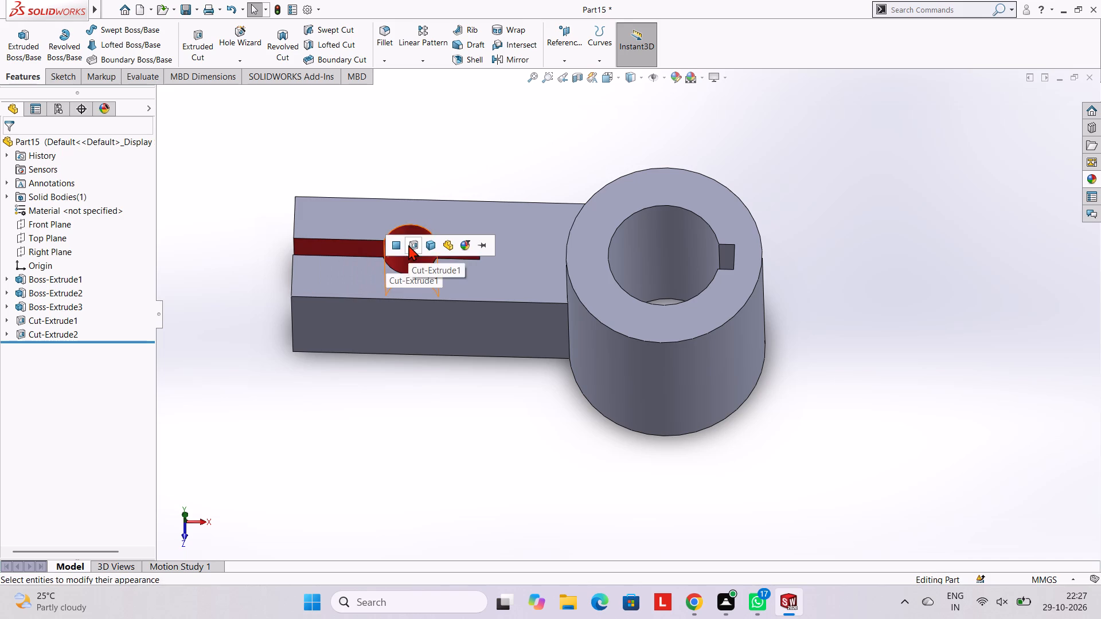
click(408, 245)
Apply the solid Yellow appearance to the keyed bore cut feature in the cylindrical end.
click(1090, 178)
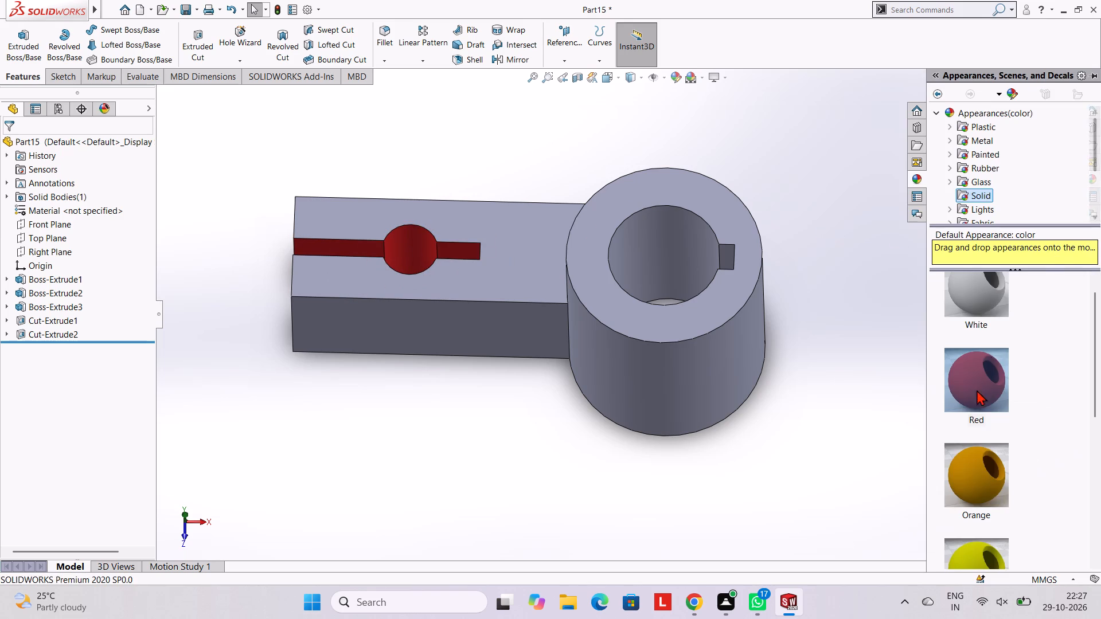
scroll(982, 497, down, 1)
drag(975, 437, 676, 254)
click(676, 254)
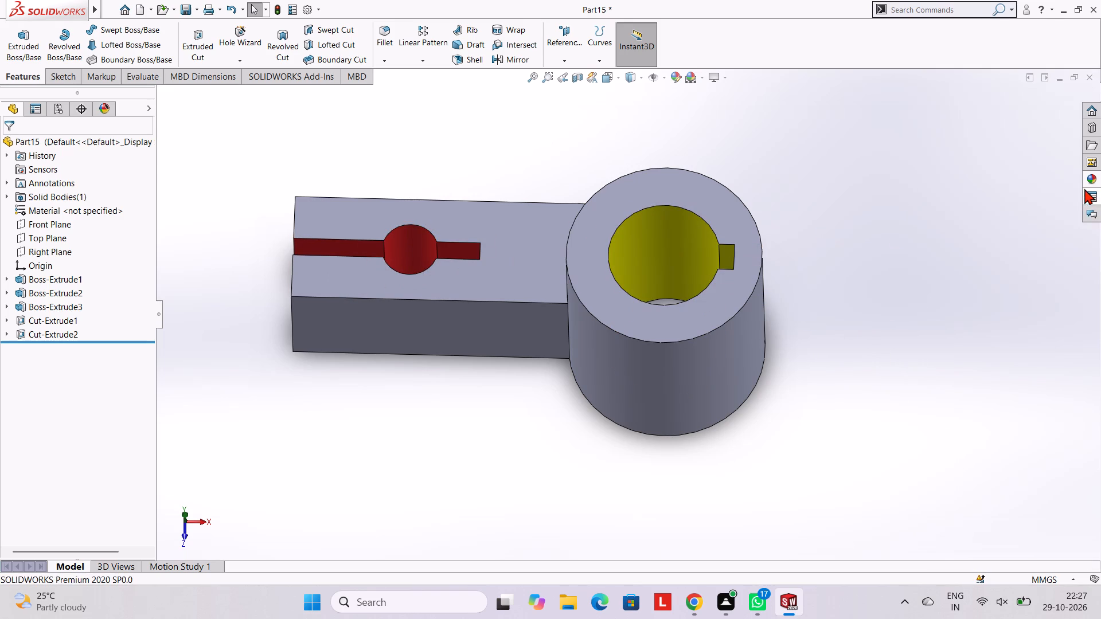
Apply the solid Blue appearance to the whole body of the part.
click(1089, 181)
scroll(1005, 432, down, 1)
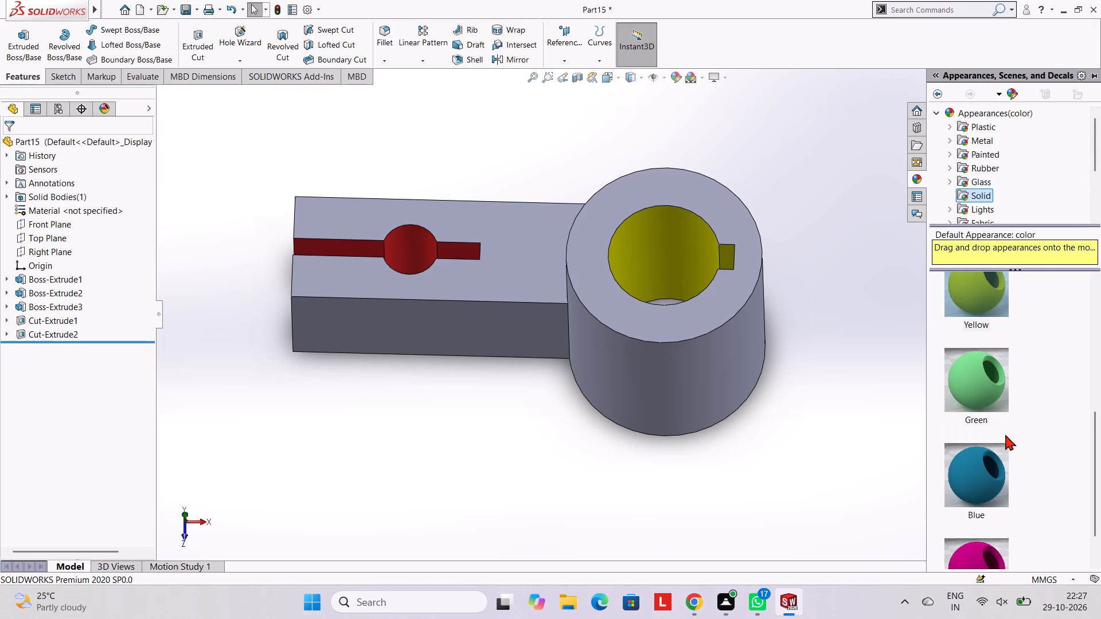
scroll(995, 474, down, 5)
scroll(982, 407, up, 4)
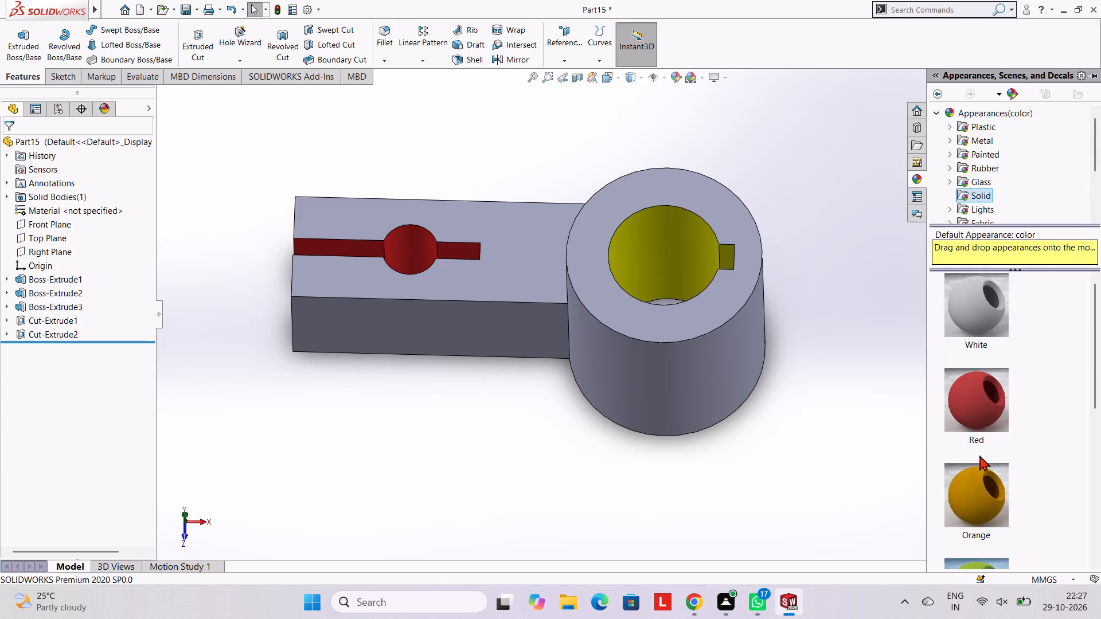
scroll(978, 453, down, 3)
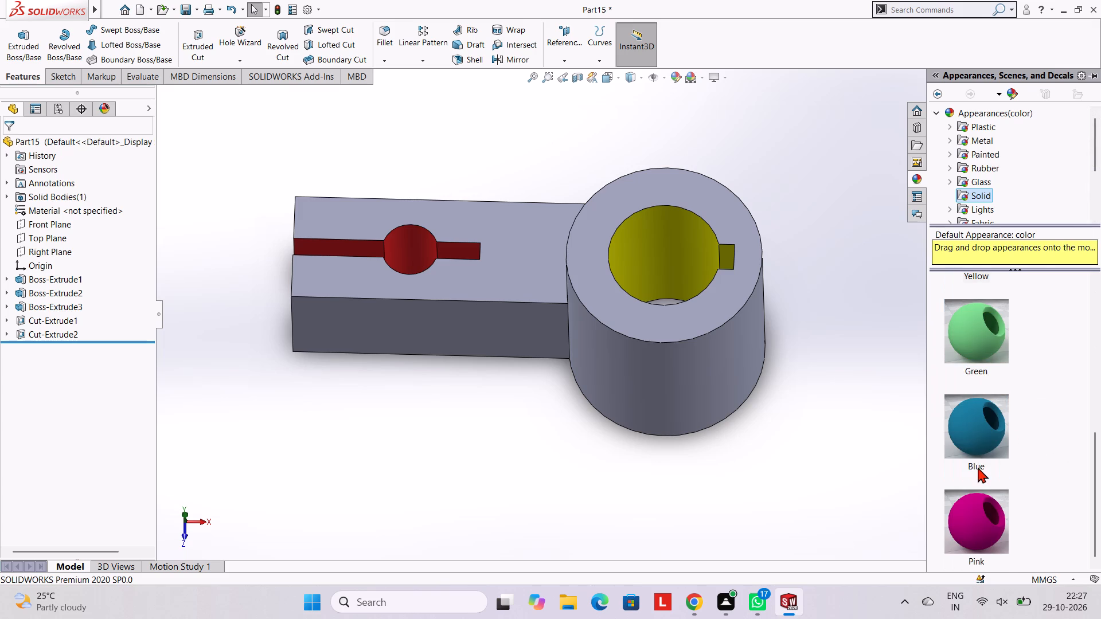
drag(990, 413, 681, 415)
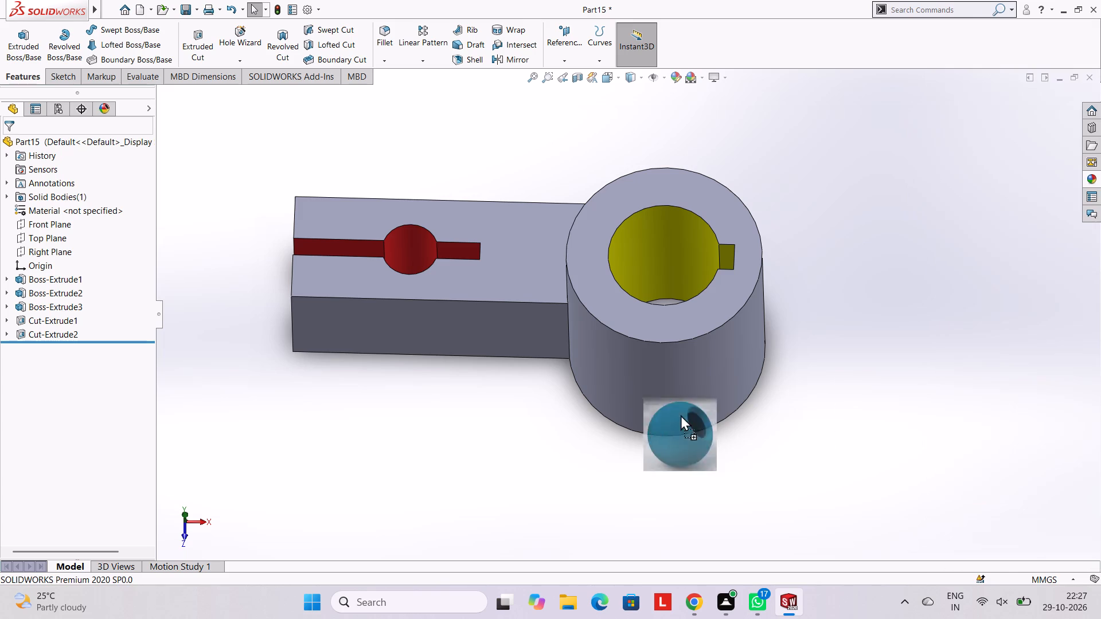
drag(681, 415, 613, 305)
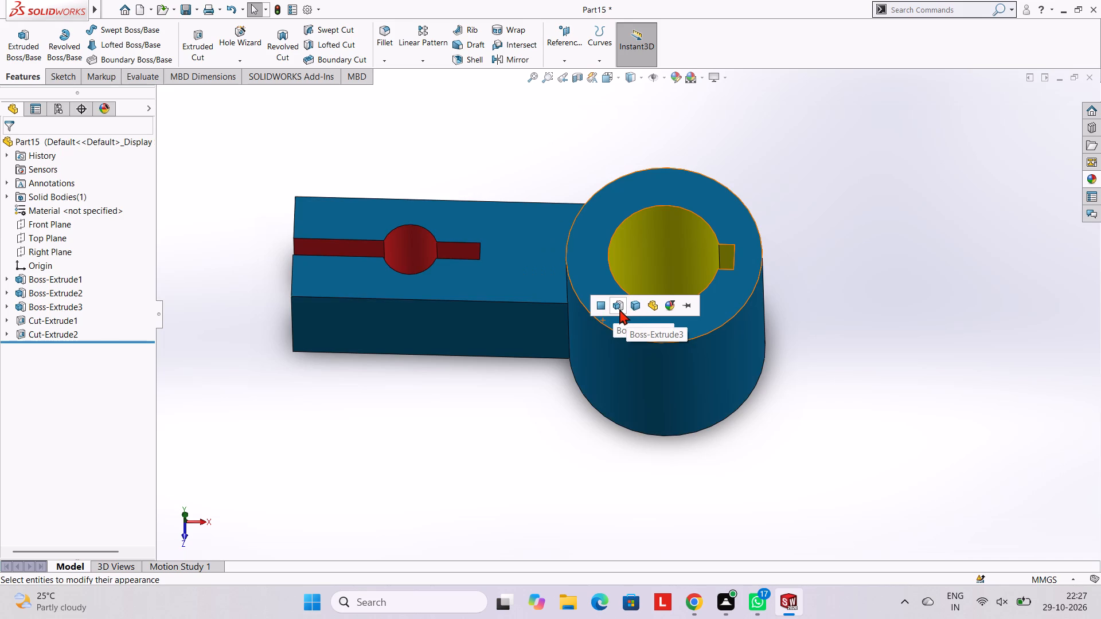
click(634, 301)
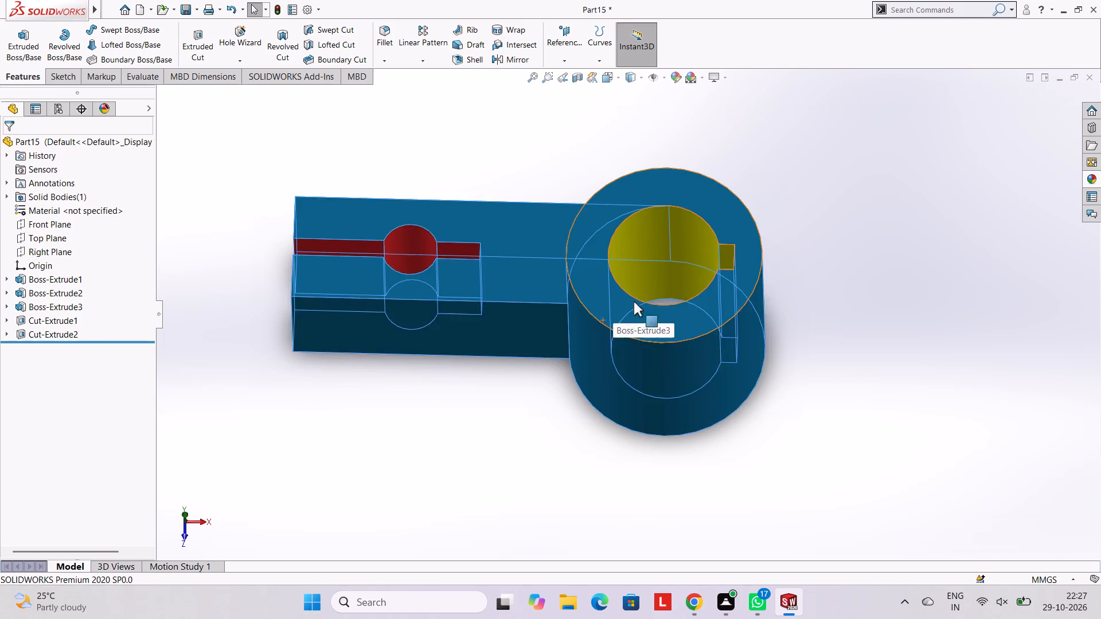
Apply the solid Green appearance to the rectangular block's extrude feature.
click(1095, 179)
scroll(991, 389, up, 1)
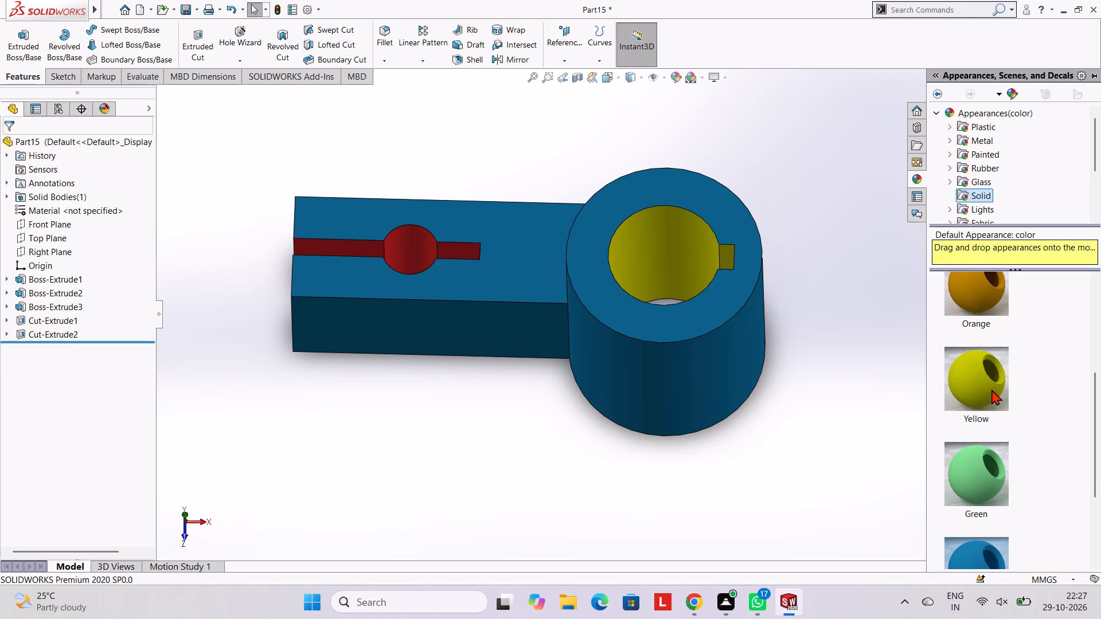
scroll(985, 386, up, 1)
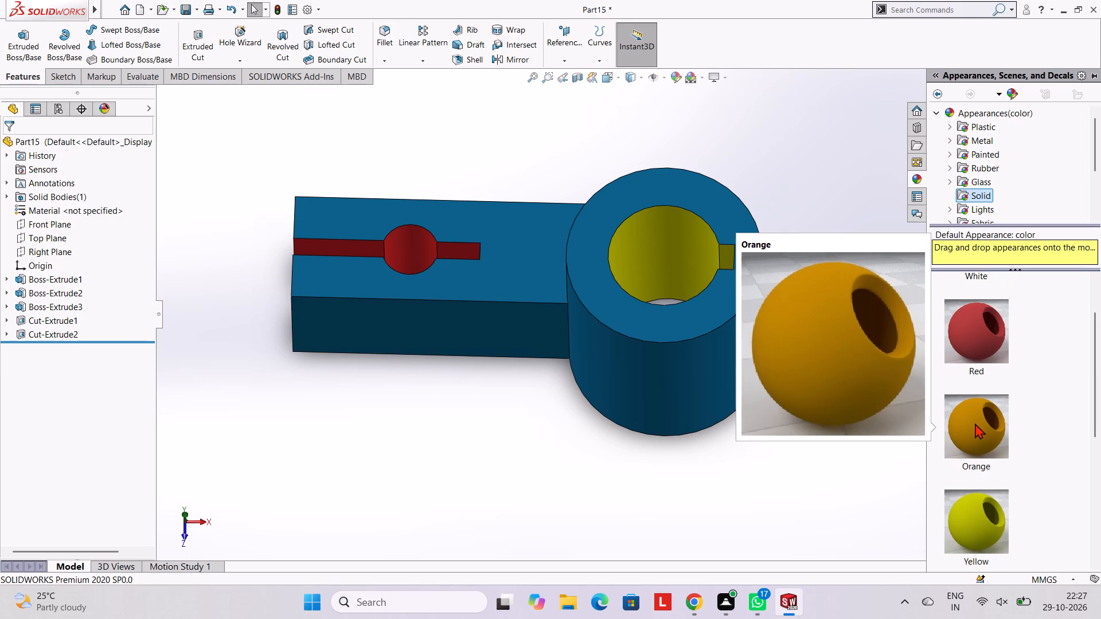
scroll(975, 425, down, 3)
drag(982, 351, 475, 312)
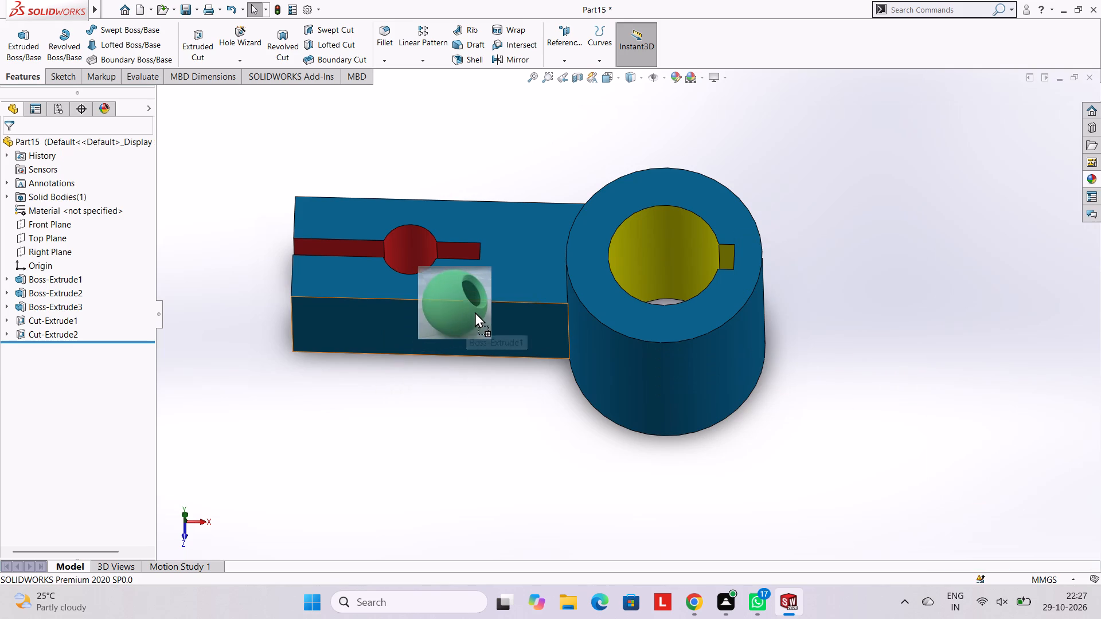
drag(475, 312, 493, 293)
click(493, 293)
Examine the coloured part from several angles, including the slotted block end and the keyed bore.
scroll(493, 293, up, 4)
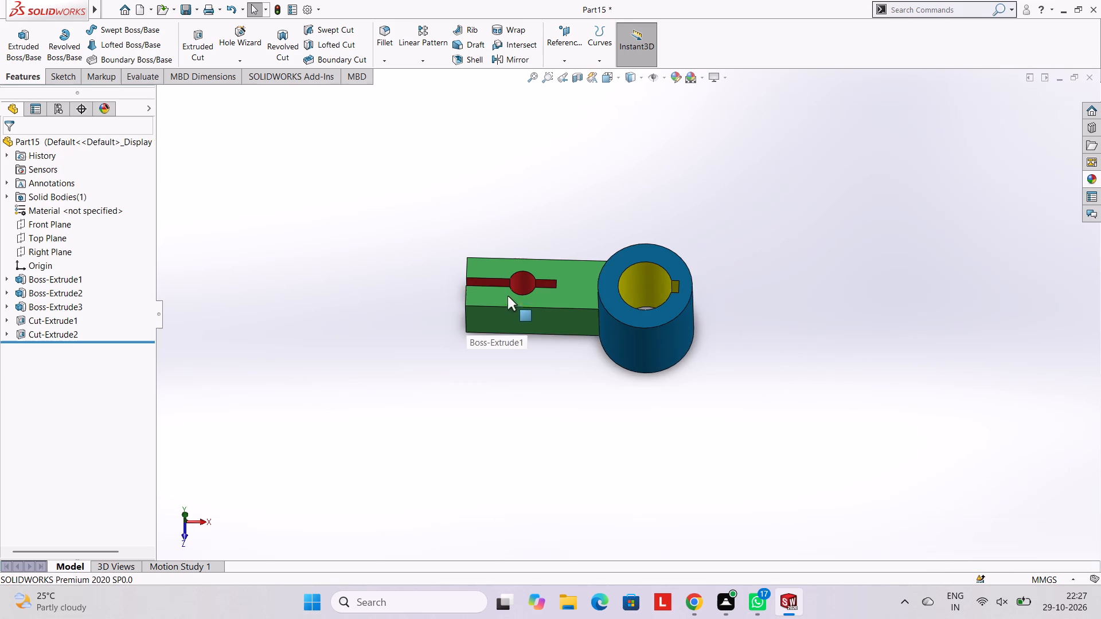
key(Escape)
scroll(712, 301, up, 1)
middle_drag(715, 315, 776, 349)
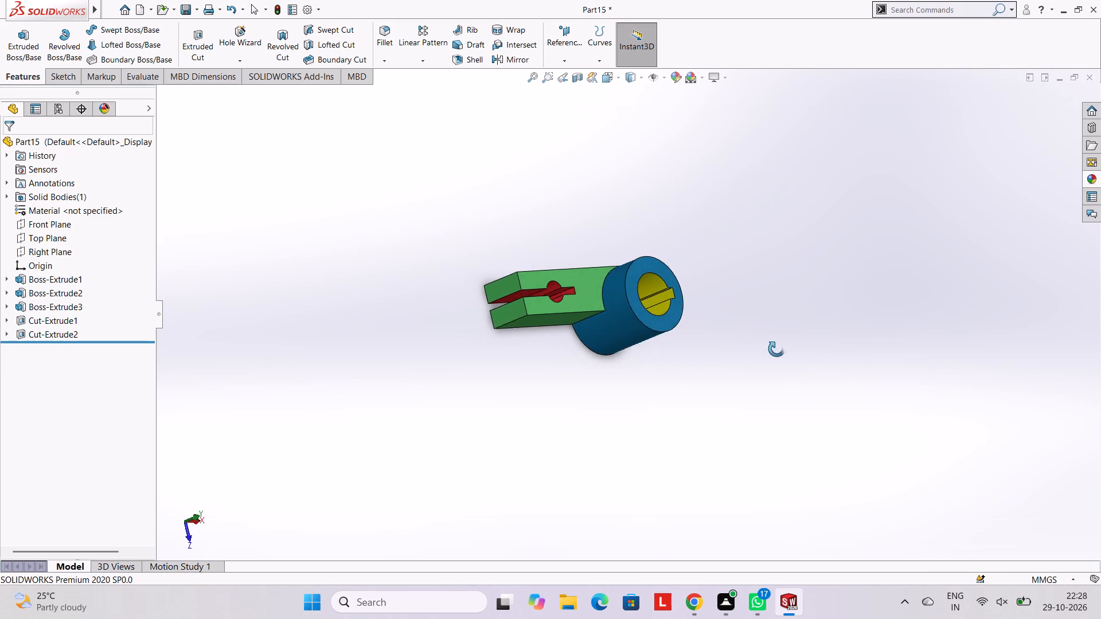
middle_drag(776, 349, 704, 312)
middle_drag(662, 288, 816, 450)
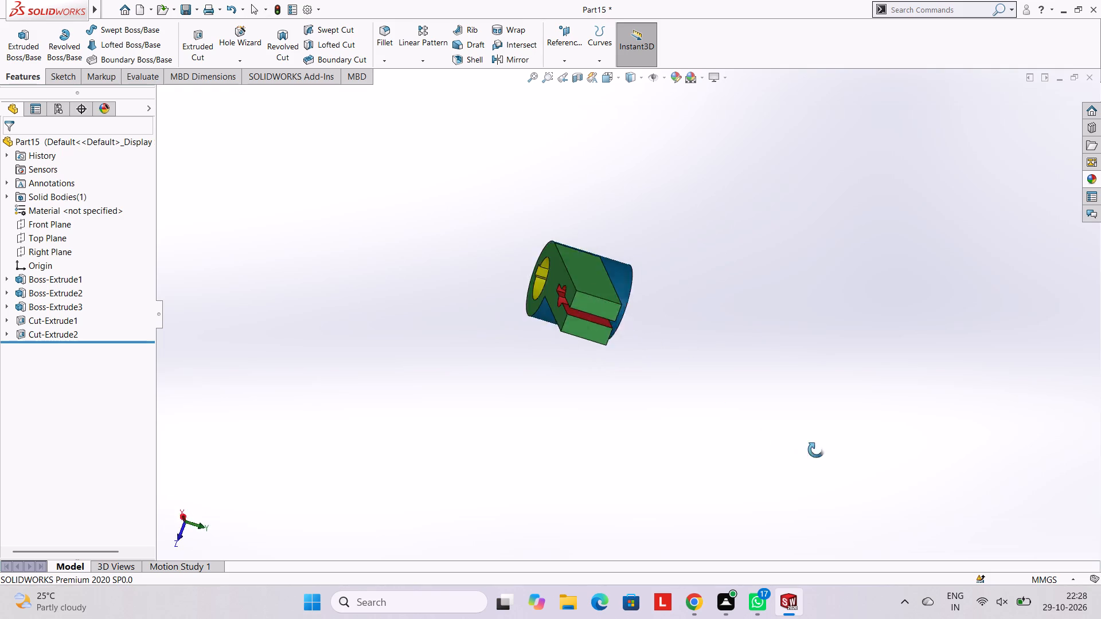
middle_drag(816, 450, 642, 320)
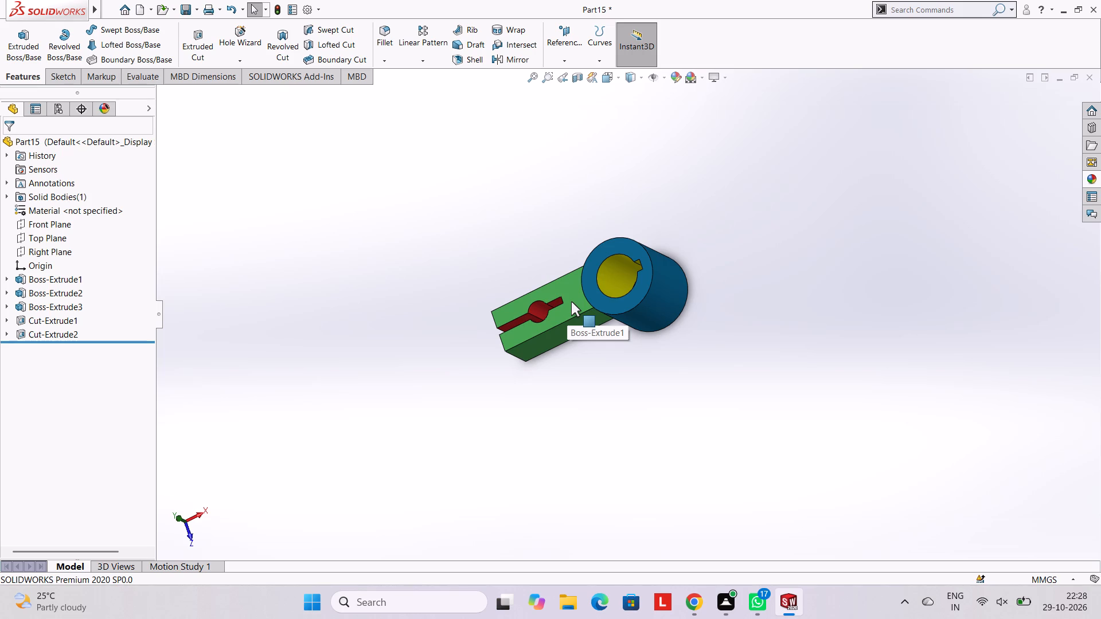
scroll(598, 274, down, 1)
middle_drag(621, 287, 646, 298)
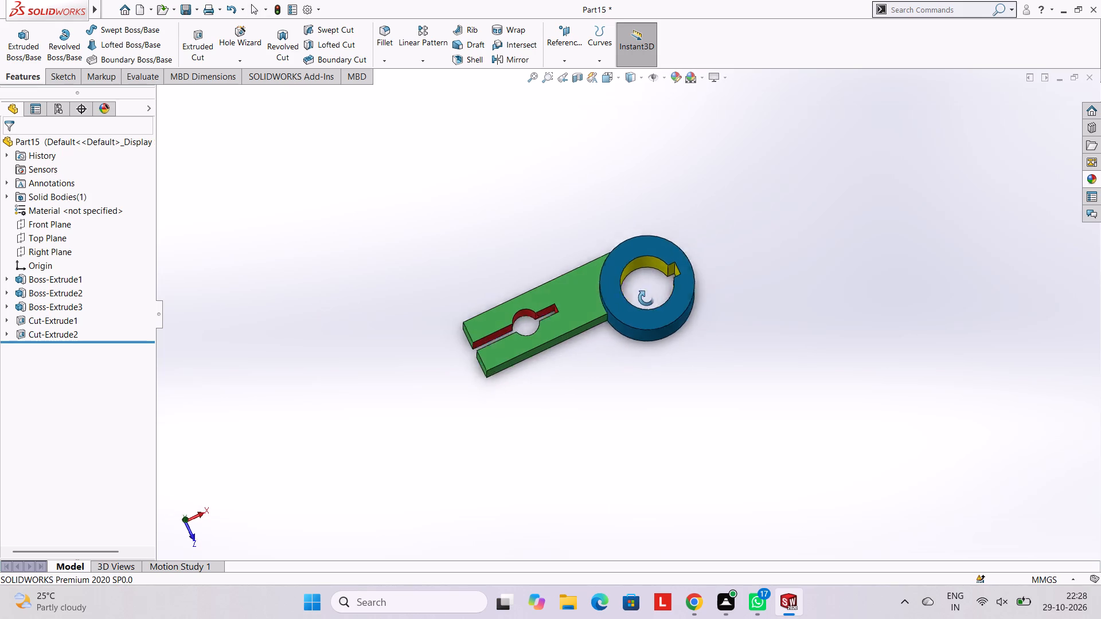
middle_drag(646, 298, 639, 293)
scroll(620, 343, up, 2)
scroll(573, 322, down, 7)
middle_drag(608, 334, 679, 323)
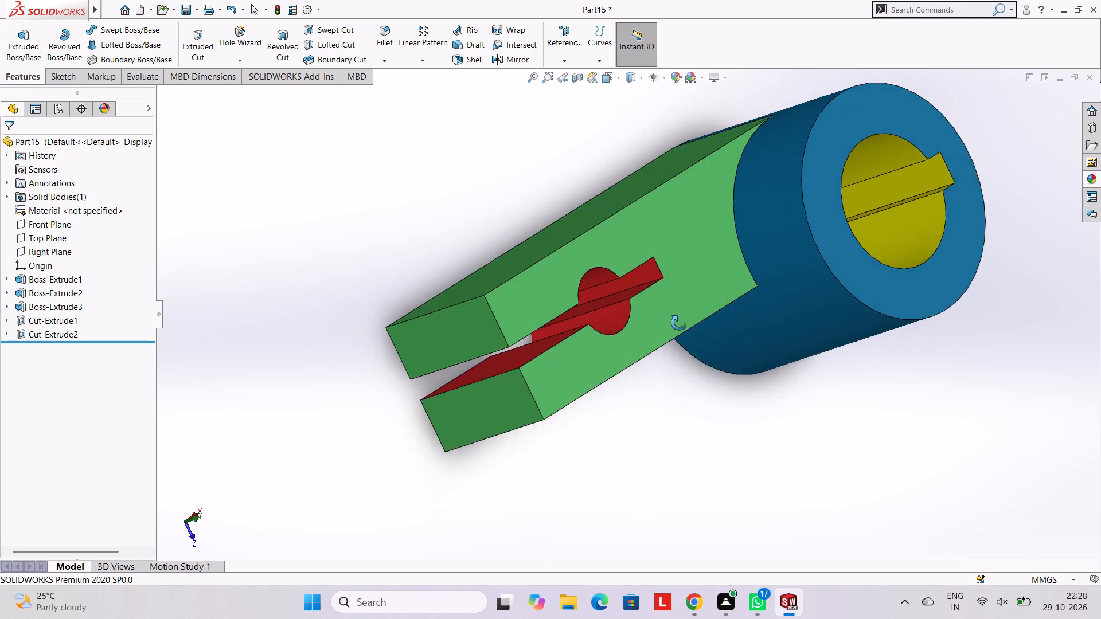
Examine the coloured part from a raised front angle with both the slotted hole and the keyed bore in view.
middle_drag(679, 323, 630, 223)
middle_drag(673, 266, 639, 233)
scroll(673, 266, up, 1)
scroll(670, 248, down, 2)
scroll(679, 251, up, 3)
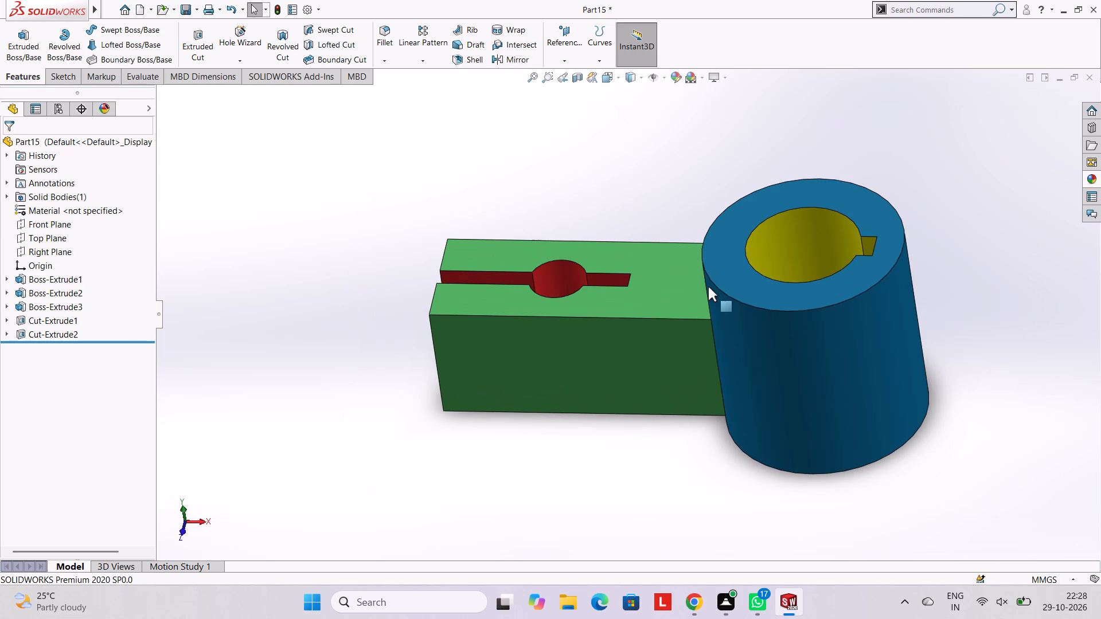
scroll(737, 267, down, 3)
scroll(737, 267, up, 3)
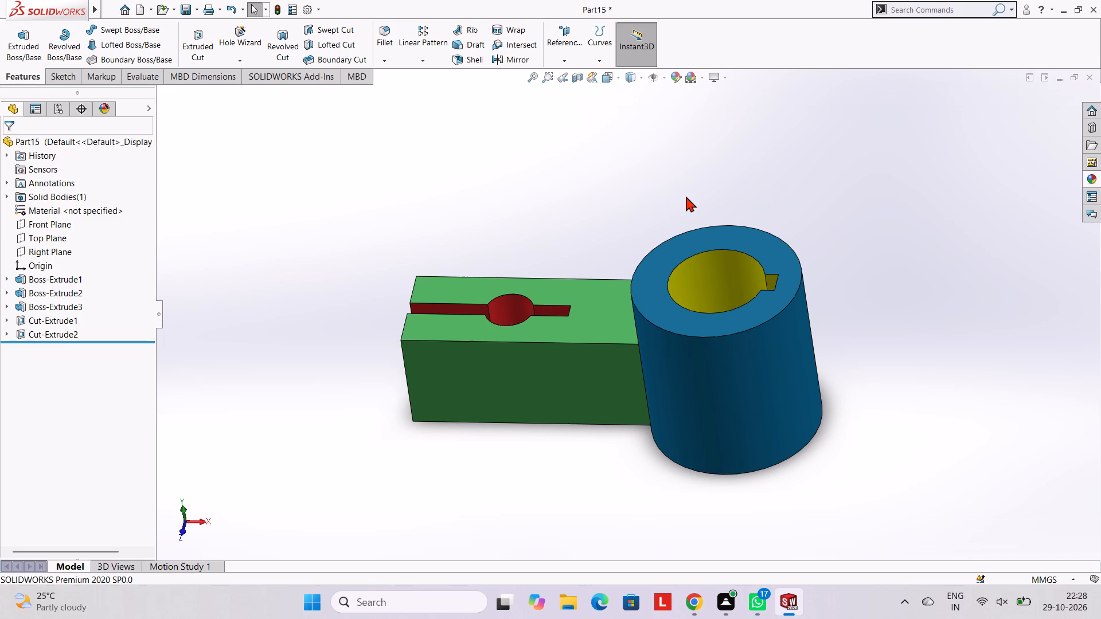
Save the part in the Documents folder as a SOLIDWORKS Part named "split clamping collar lever".
key(ctrl+s)
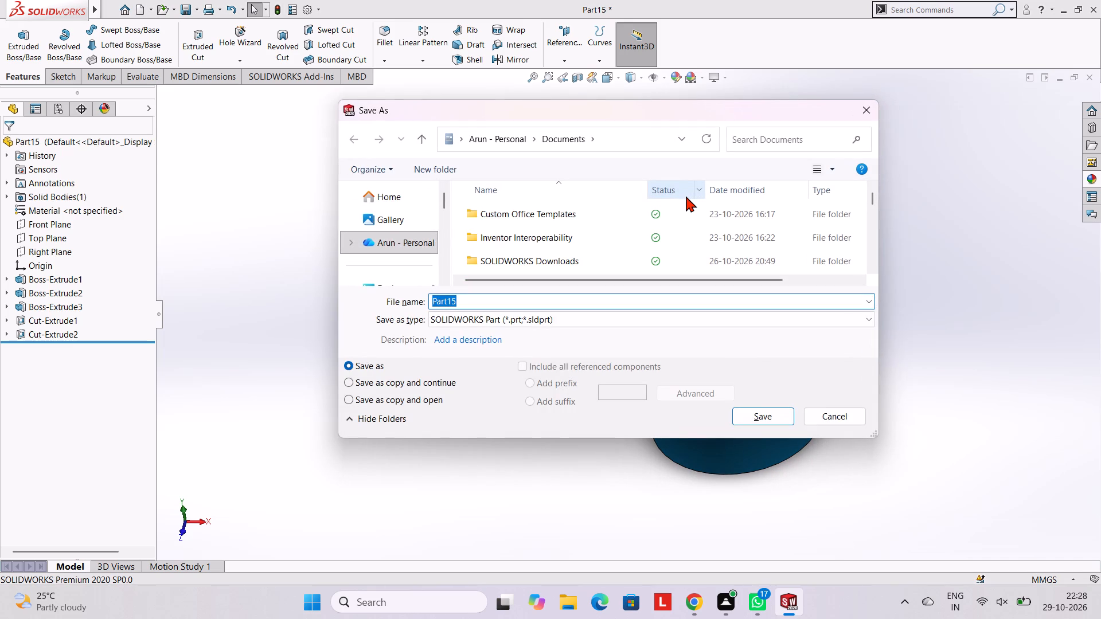
text(sp)
text(lit)
key(space)
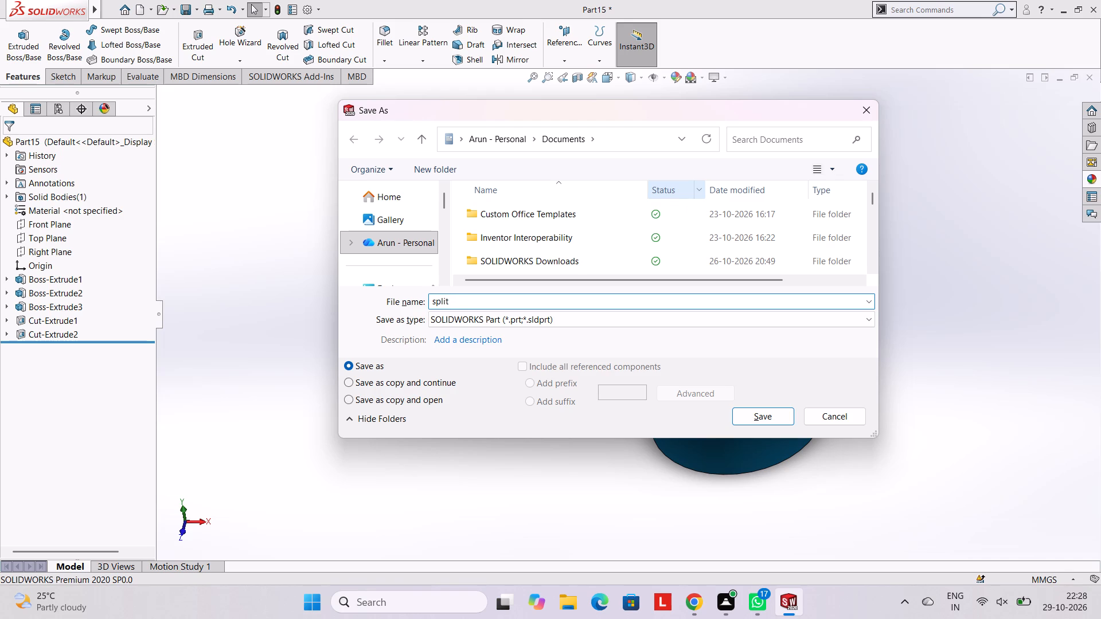
text(clamping)
key(space)
text(coll)
text(ar l)
text(ever)
key(space)
click(784, 412)
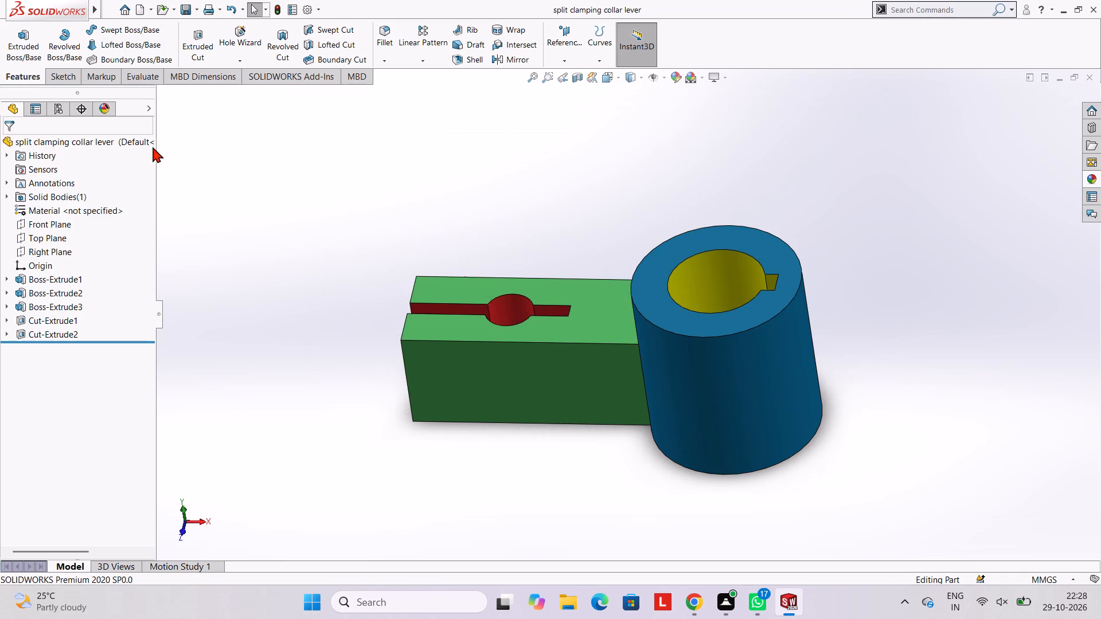
Save a copy of the part as an Adobe PDF in the Documents folder under the same file name.
click(197, 5)
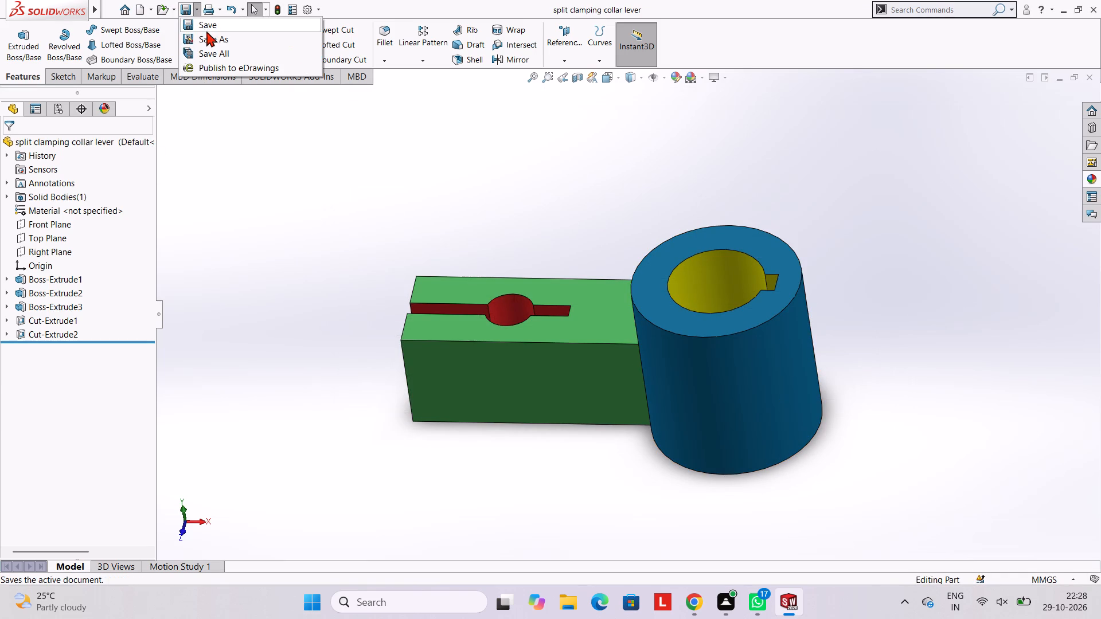
click(223, 39)
click(633, 320)
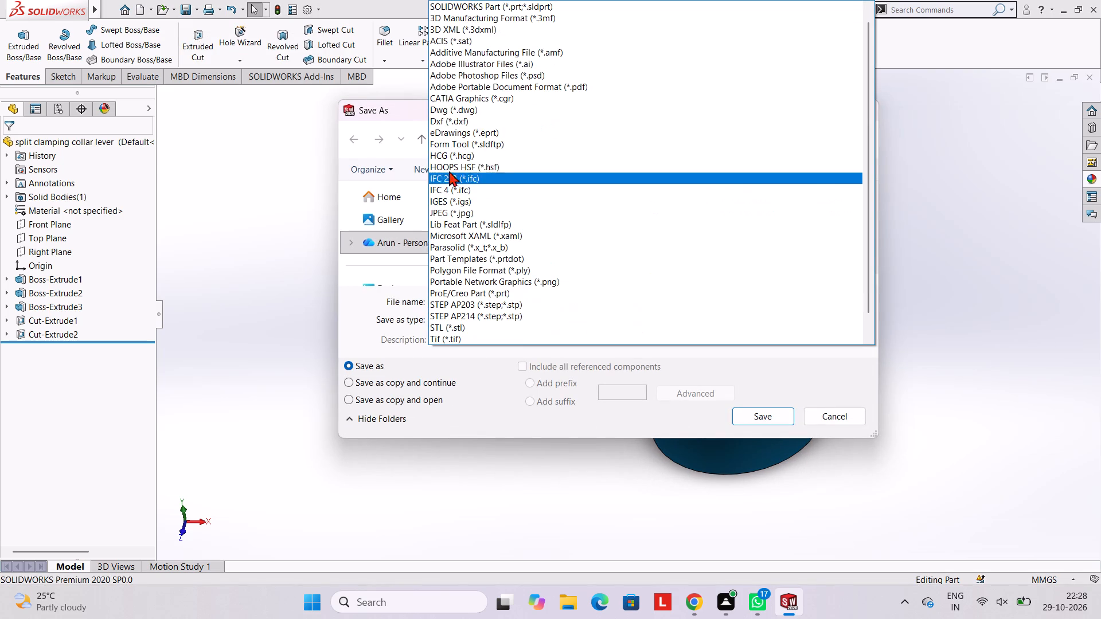
click(477, 87)
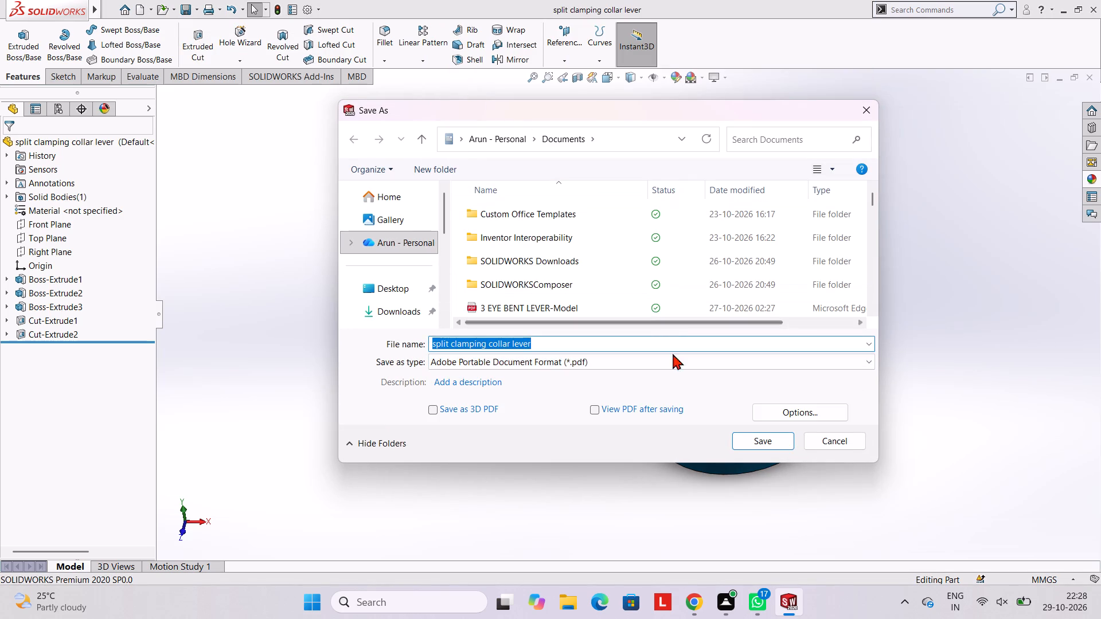
click(771, 443)
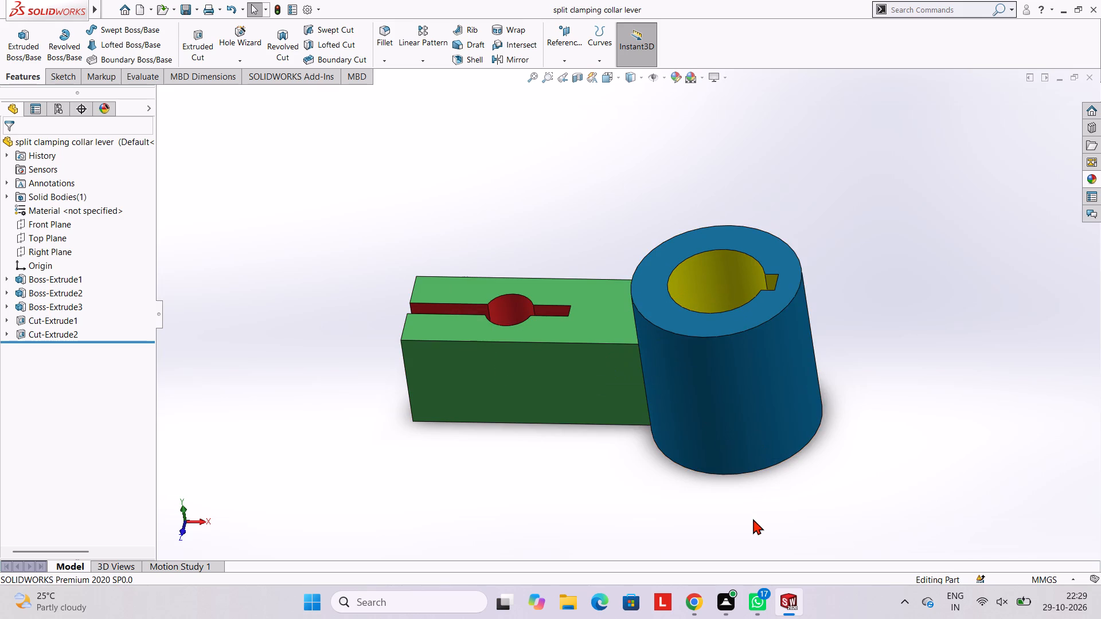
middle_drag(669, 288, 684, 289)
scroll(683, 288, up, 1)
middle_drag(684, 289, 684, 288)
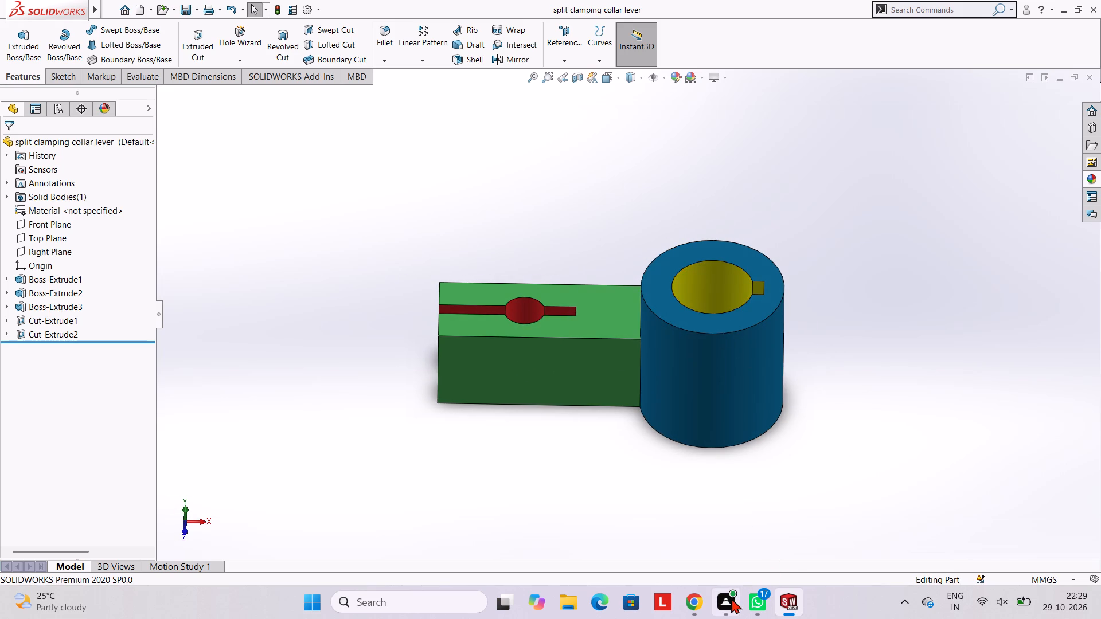